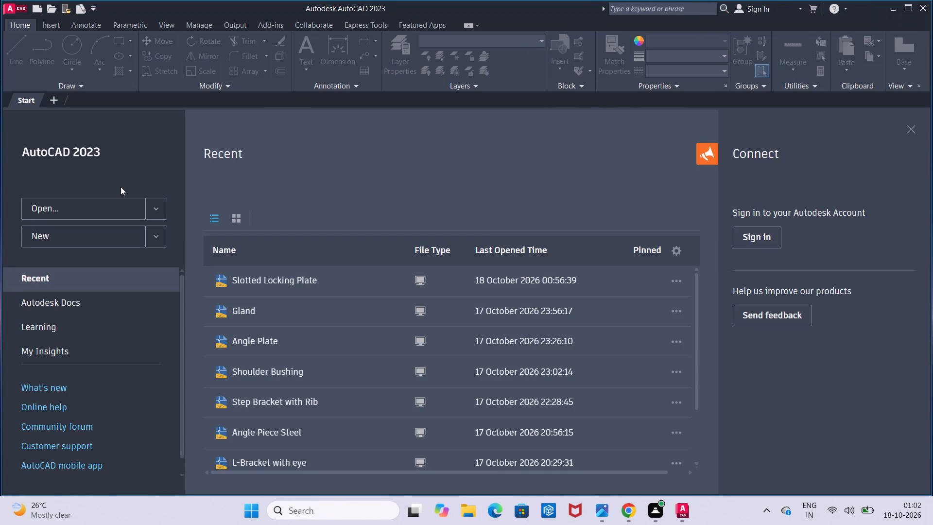
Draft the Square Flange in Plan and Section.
Create a new blank drawing.
click(40, 246)
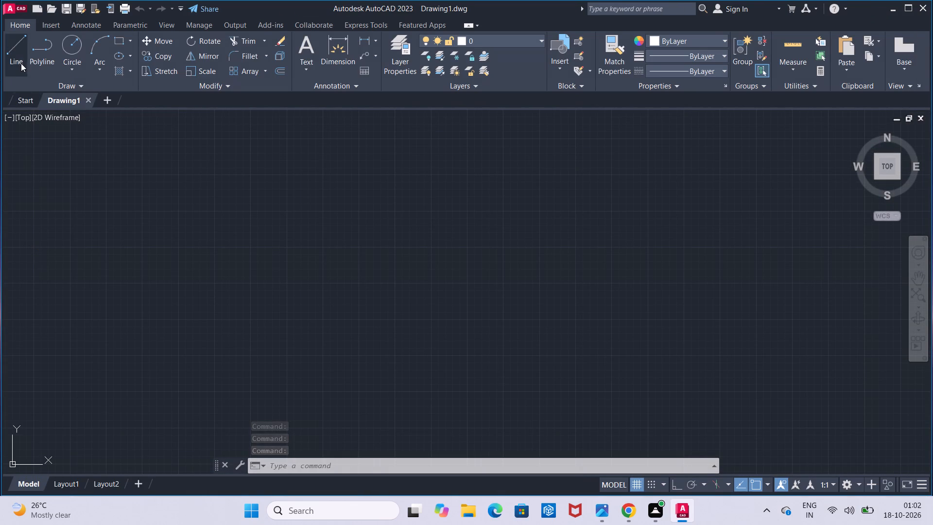
Turn on command log file recording with LOGFILEON.
click(310, 458)
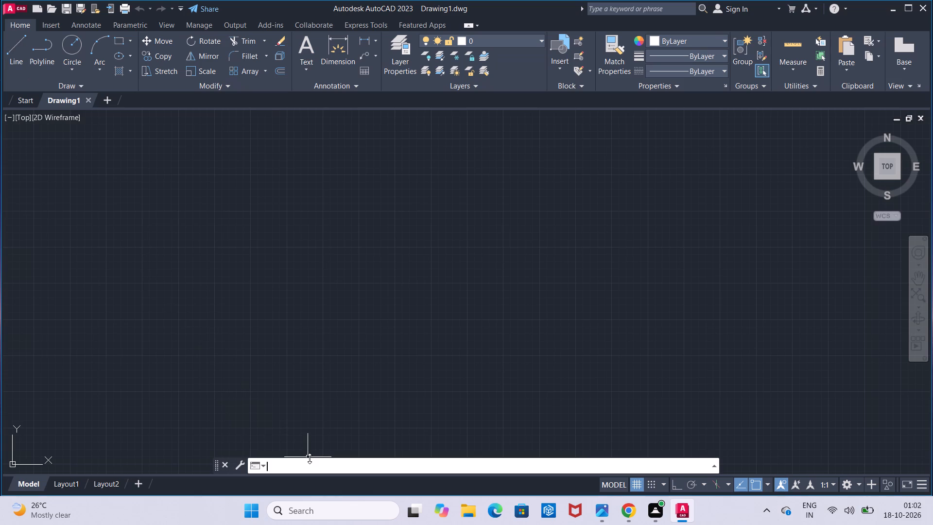
text(log)
click(338, 362)
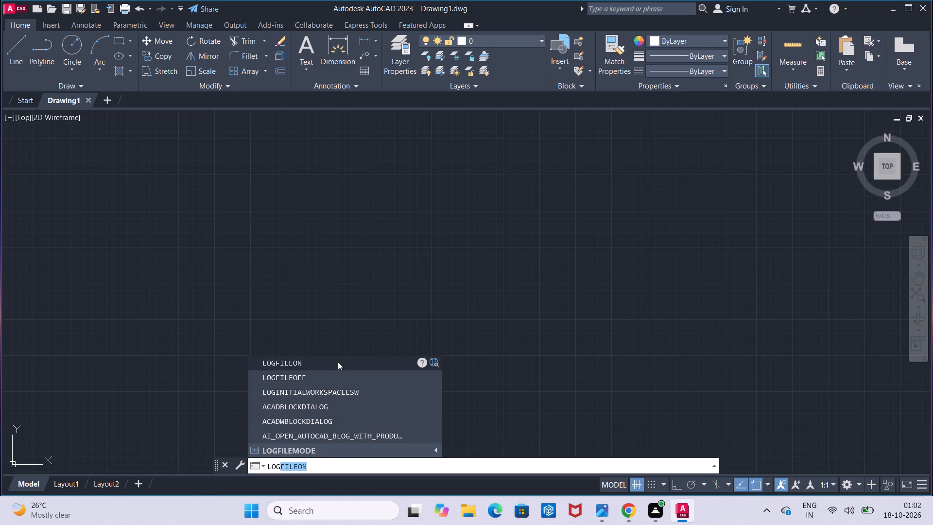
Set the decimal length precision to 0 in the drawing units.
click(341, 457)
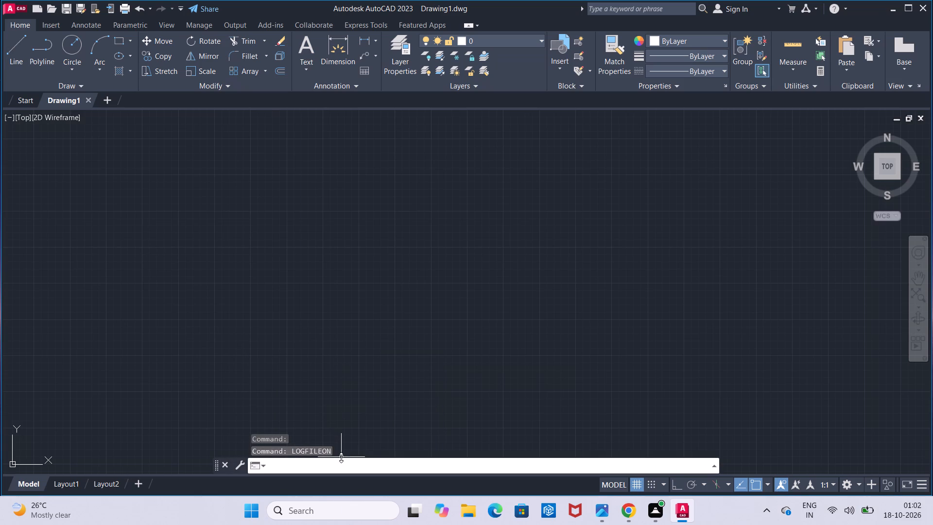
text(unik)
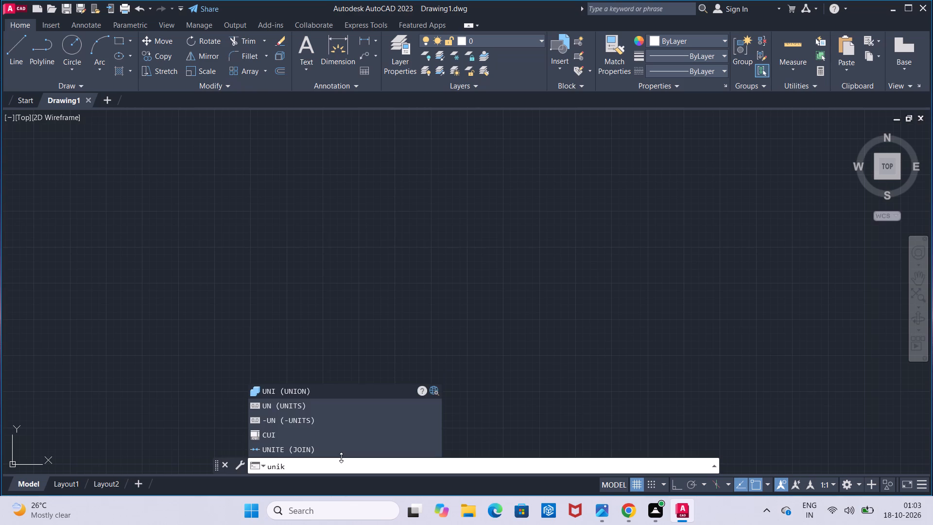
key(BackSpace)
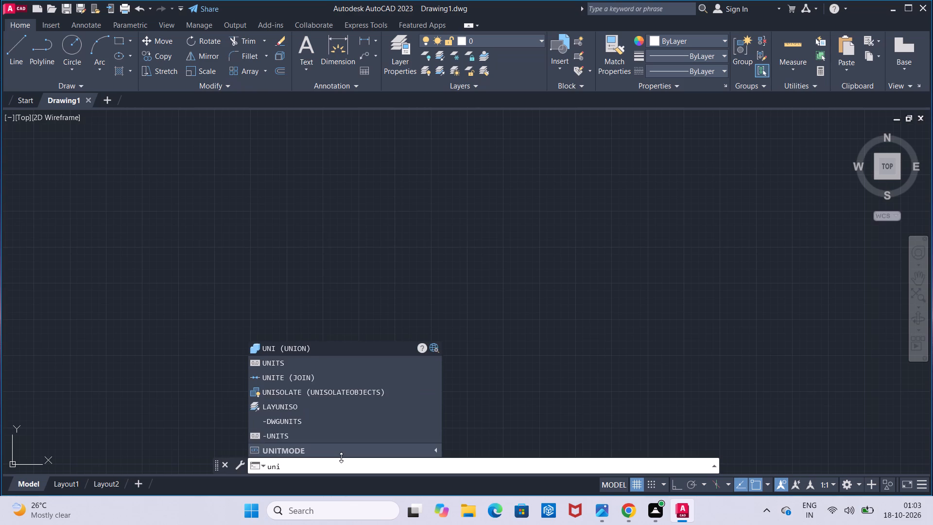
click(321, 363)
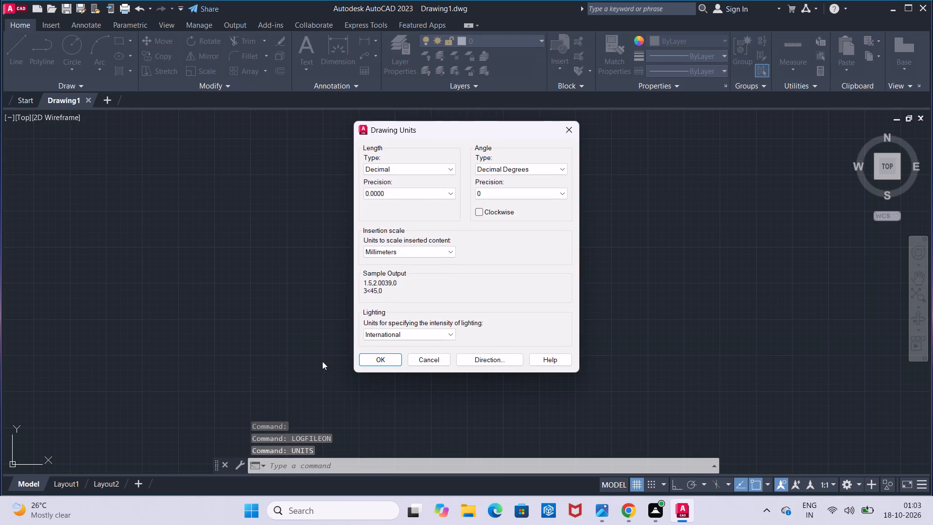
click(429, 198)
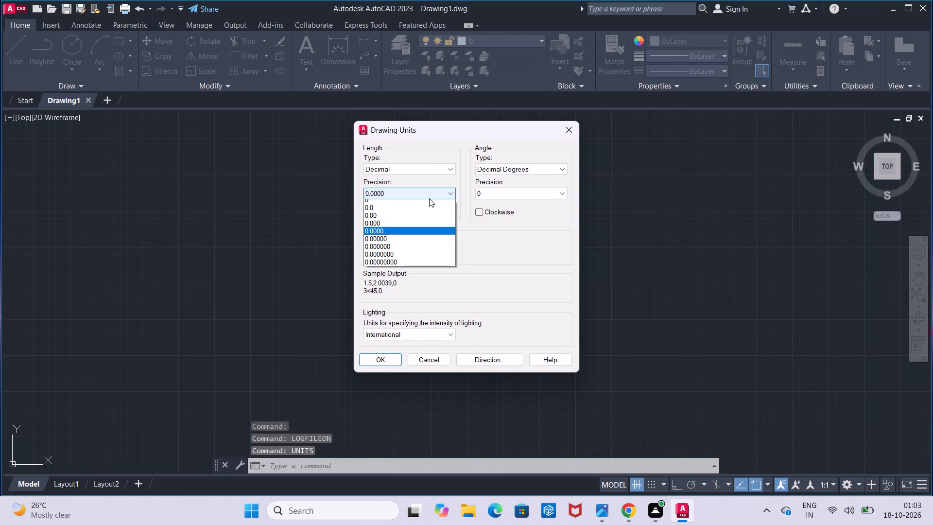
click(429, 201)
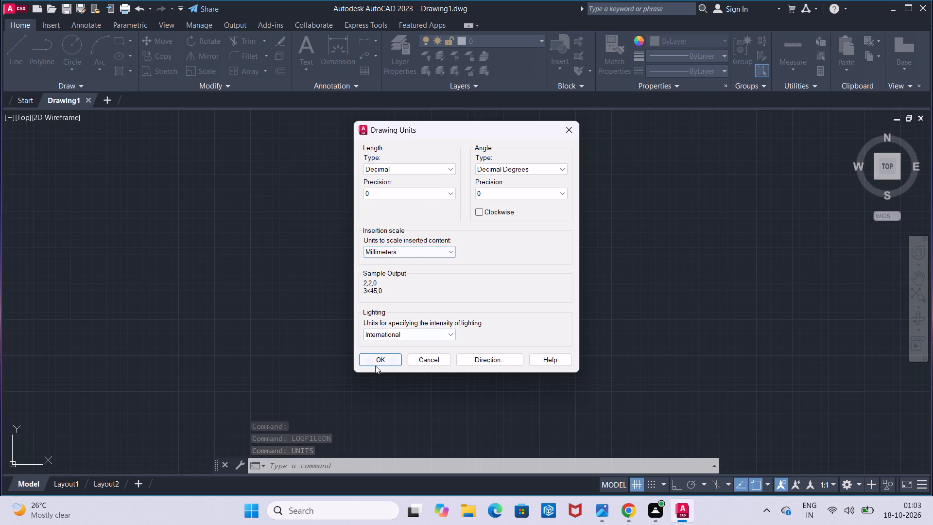
click(375, 366)
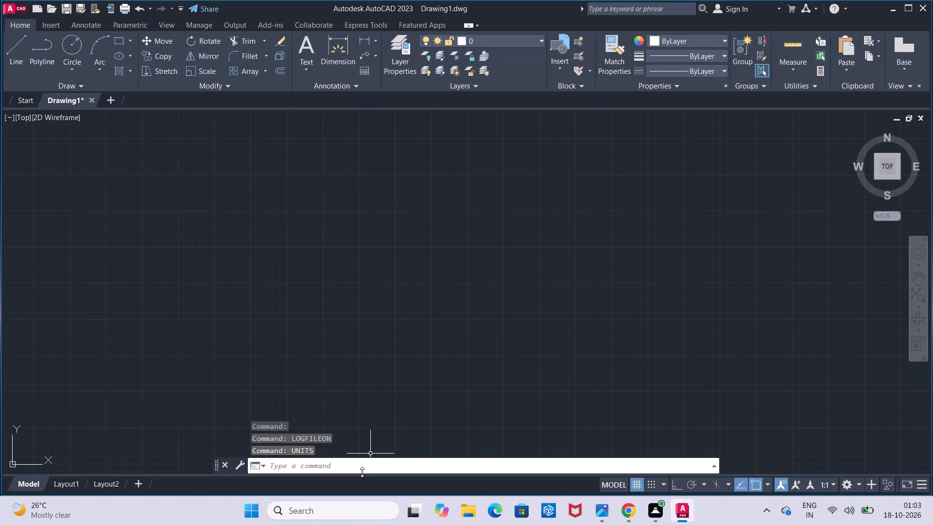
Modify the ISO-25 dimension style to use a text height of 6 and ISO standard text alignment.
click(363, 472)
key(d)
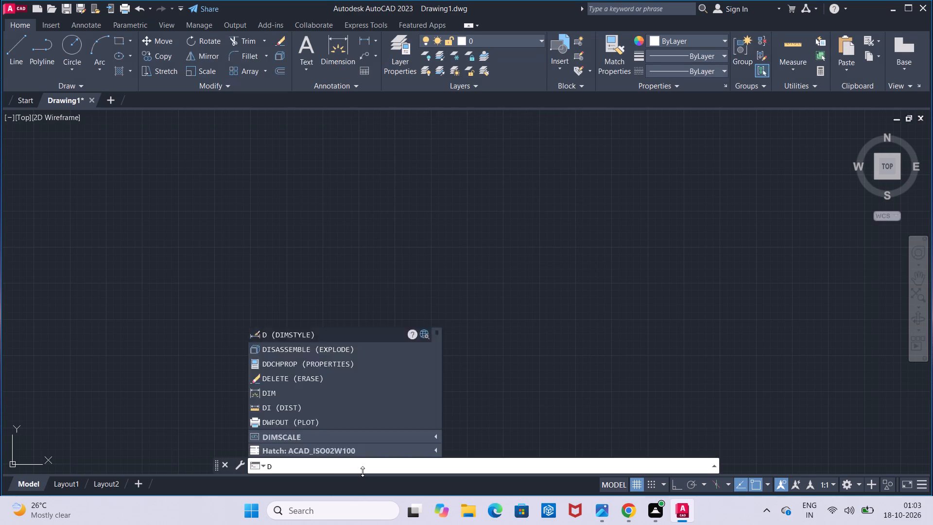
key(Return)
click(611, 225)
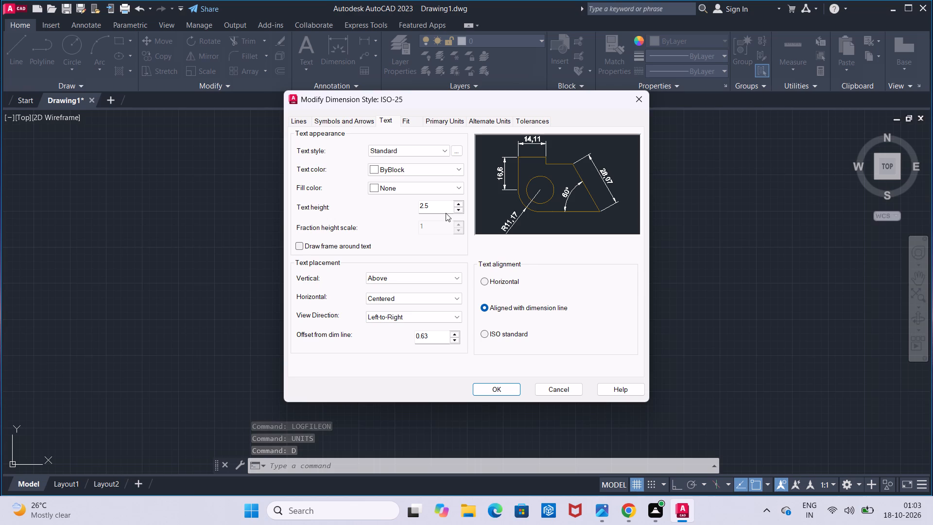
click(443, 205)
key(BackSpace)
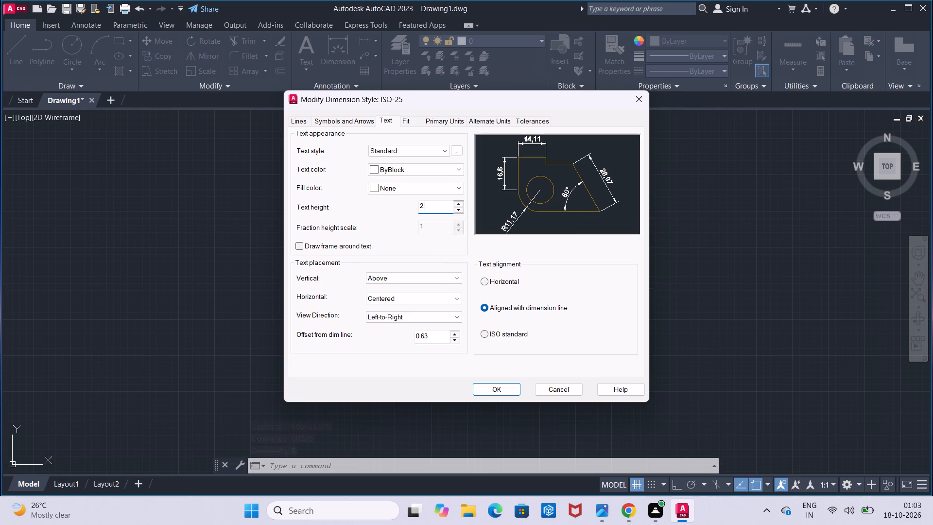
key(BackSpace)
key(BackSpace)
key(6)
click(484, 330)
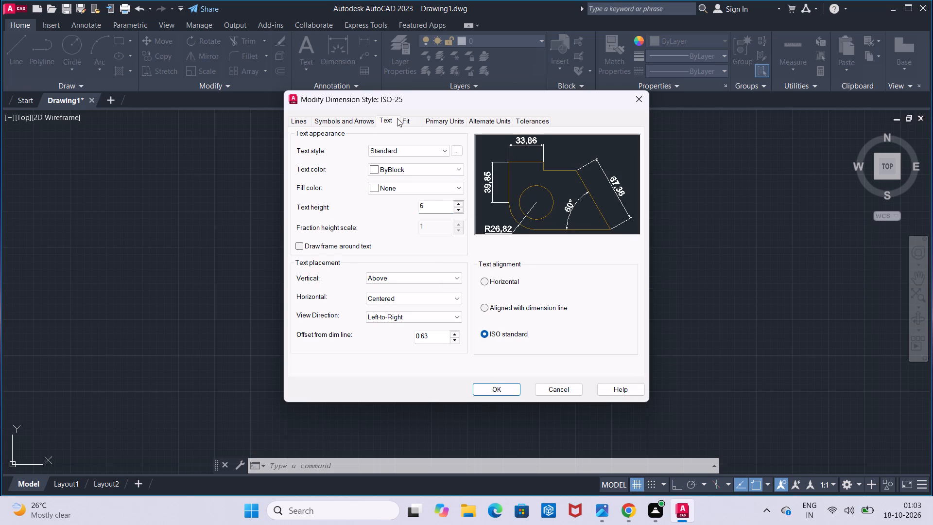
Set the ISO-25 style's linear dimension precision to 0, save the style changes and make it the current style.
click(427, 118)
click(421, 158)
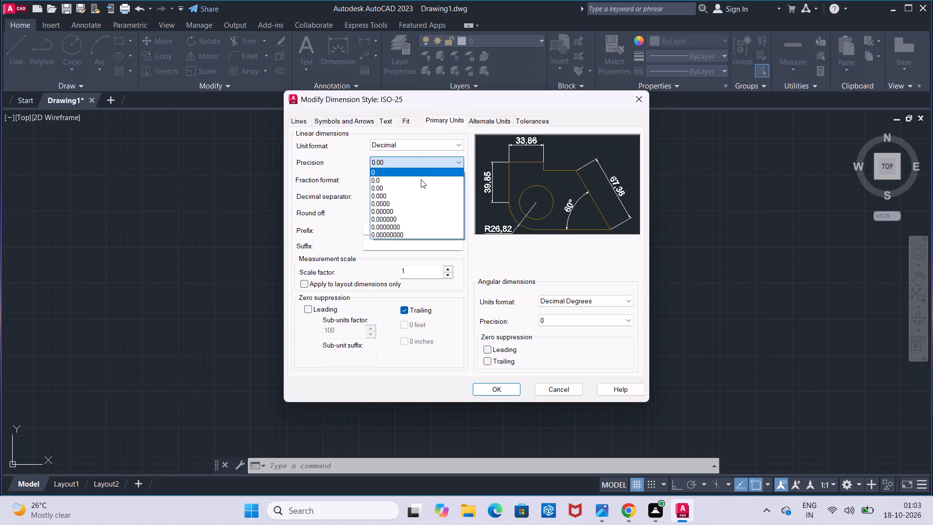
click(423, 173)
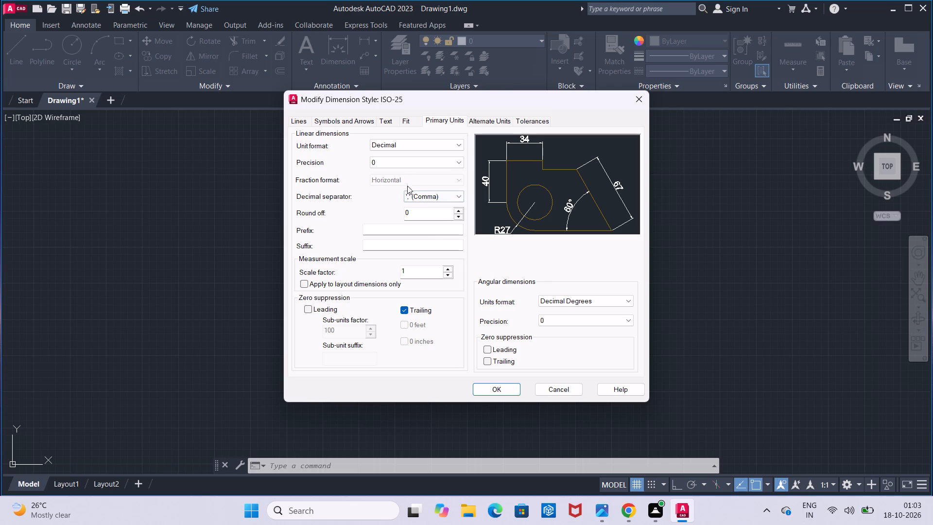
click(392, 124)
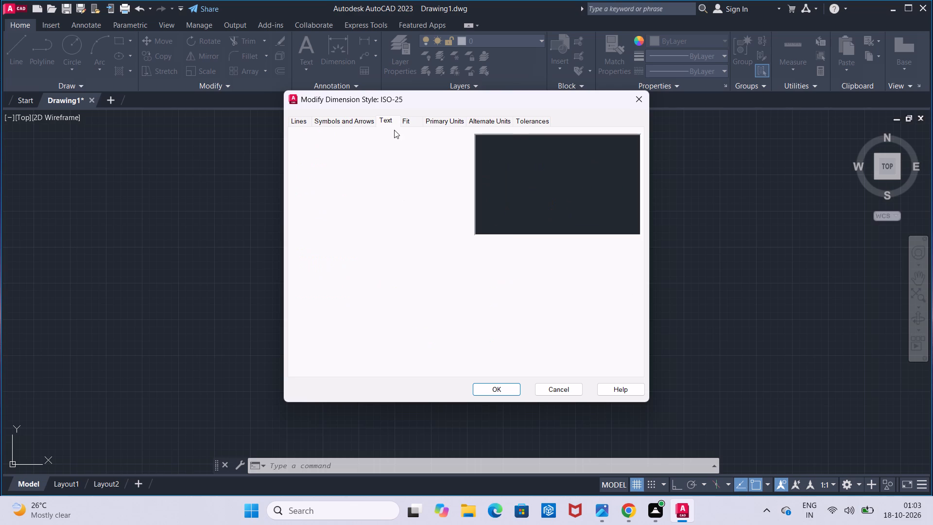
click(443, 122)
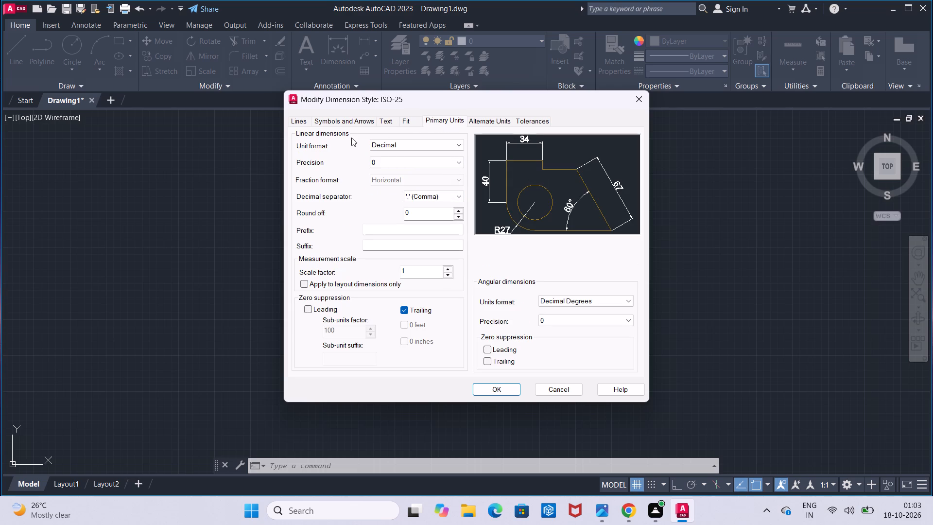
click(376, 119)
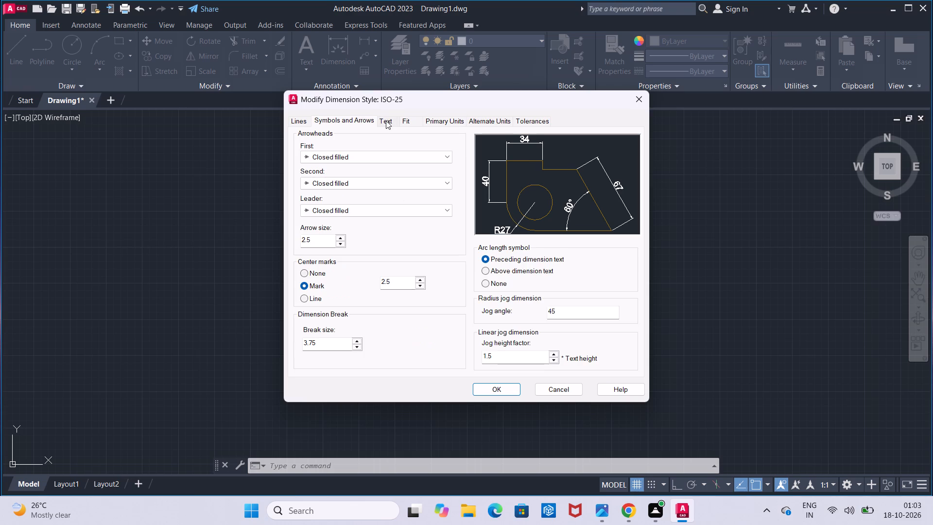
click(386, 121)
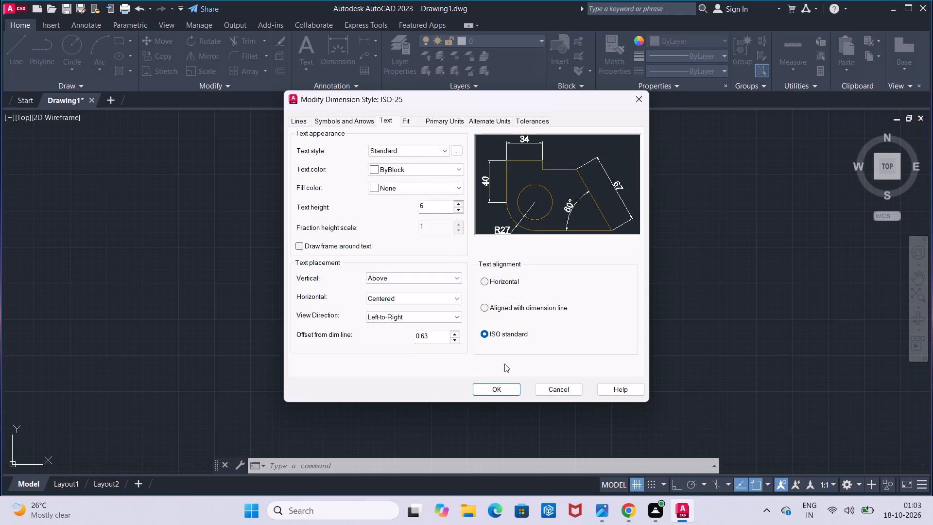
click(504, 387)
click(589, 192)
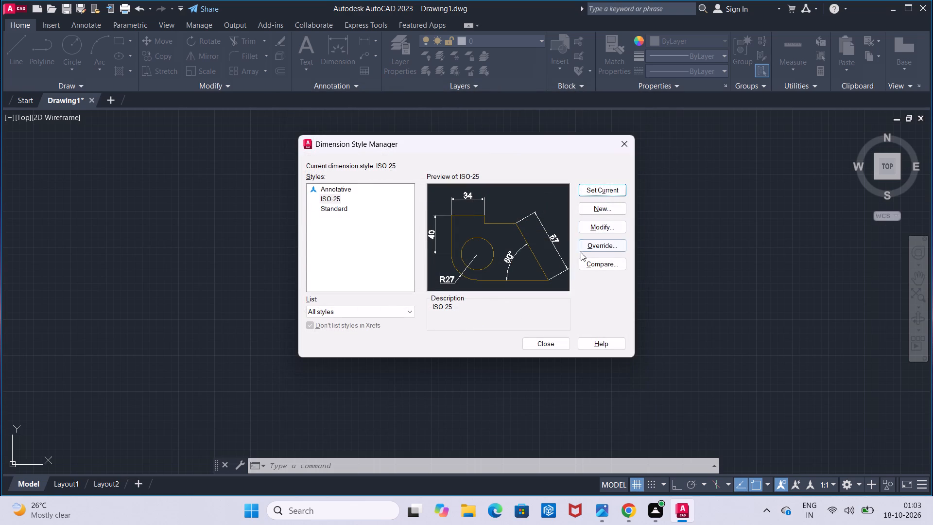
click(546, 344)
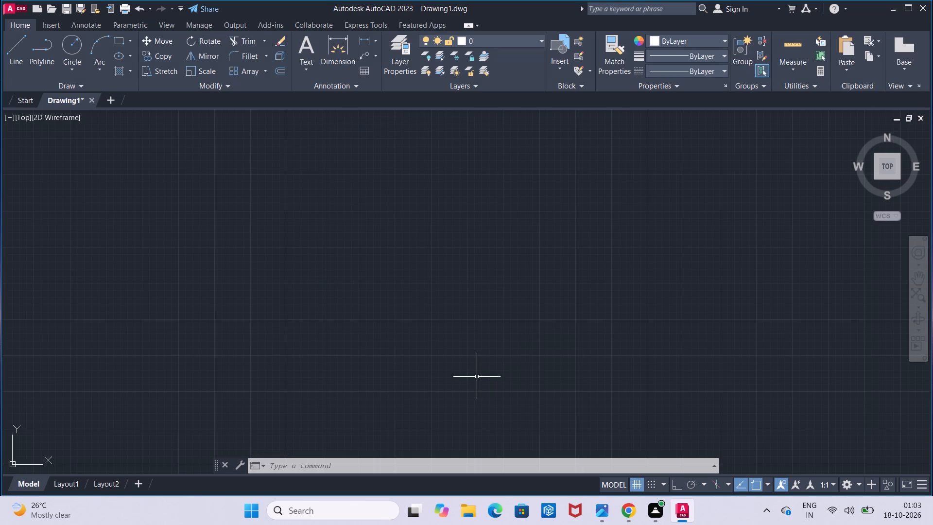
Set the model space limits from 0,0 to 100,100 and fit the drawing area with Zoom All.
click(399, 468)
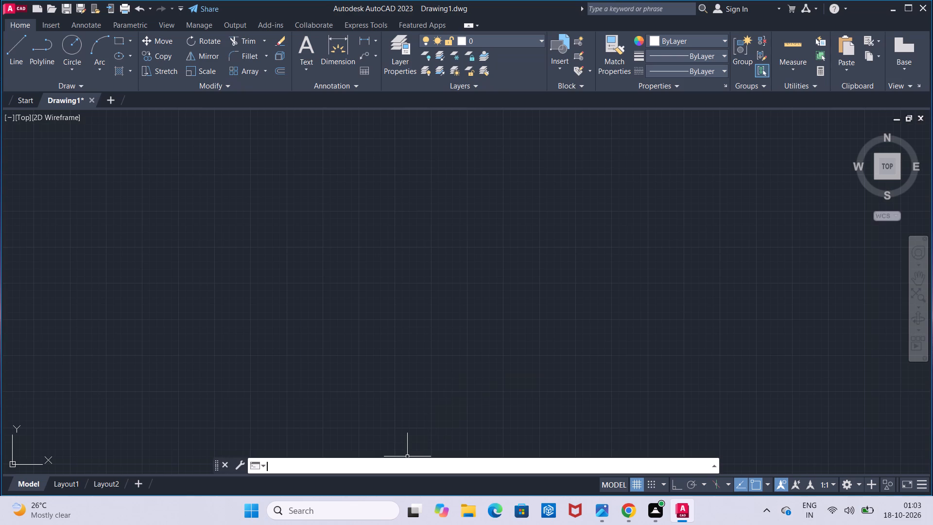
text(limi)
click(352, 433)
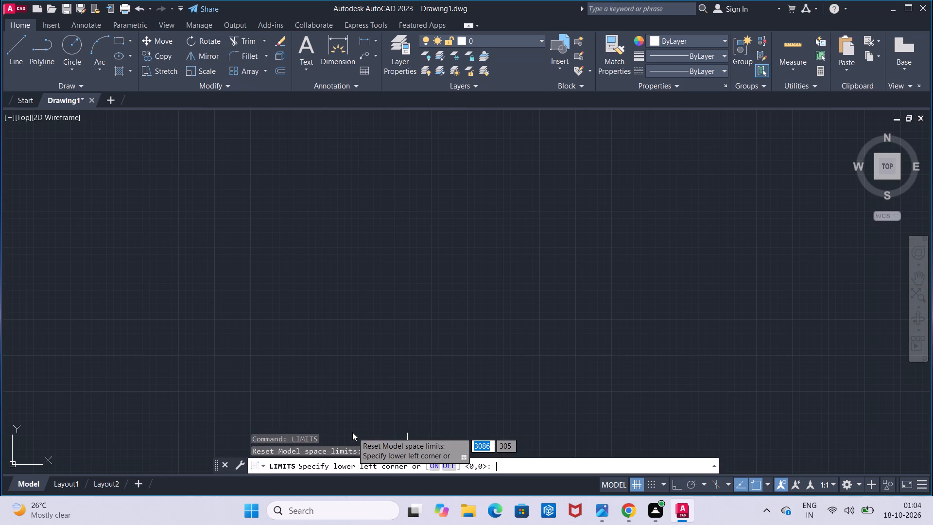
click(528, 457)
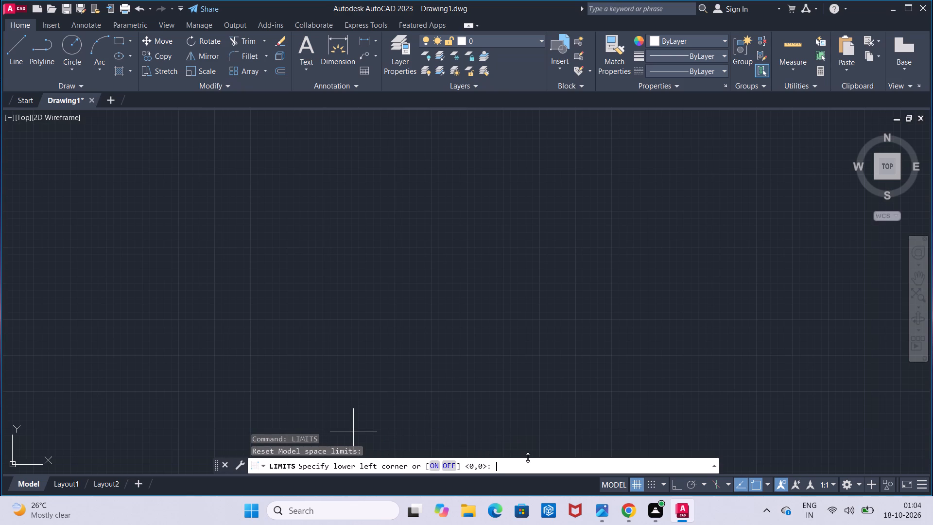
text(0,0)
key(Return)
key(1)
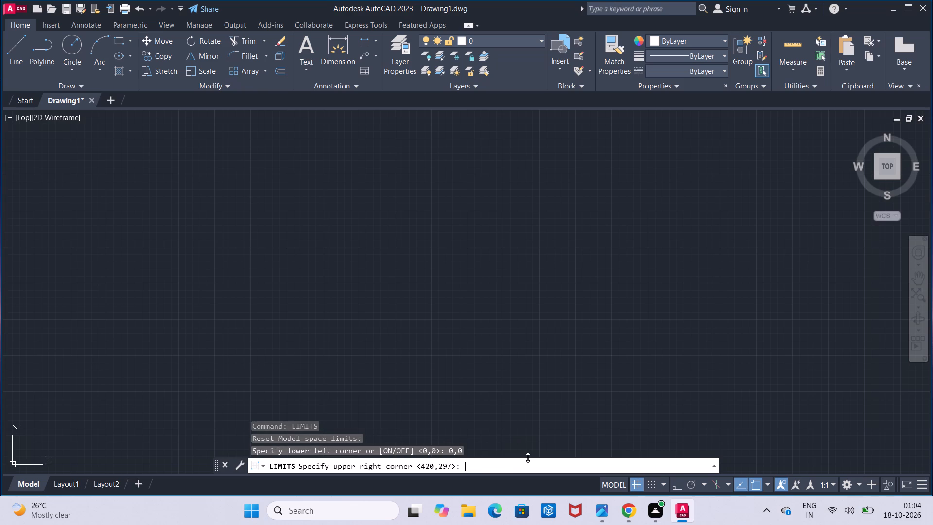
text(00)
key(comma)
text(100)
key(Return)
key(z)
key(Return)
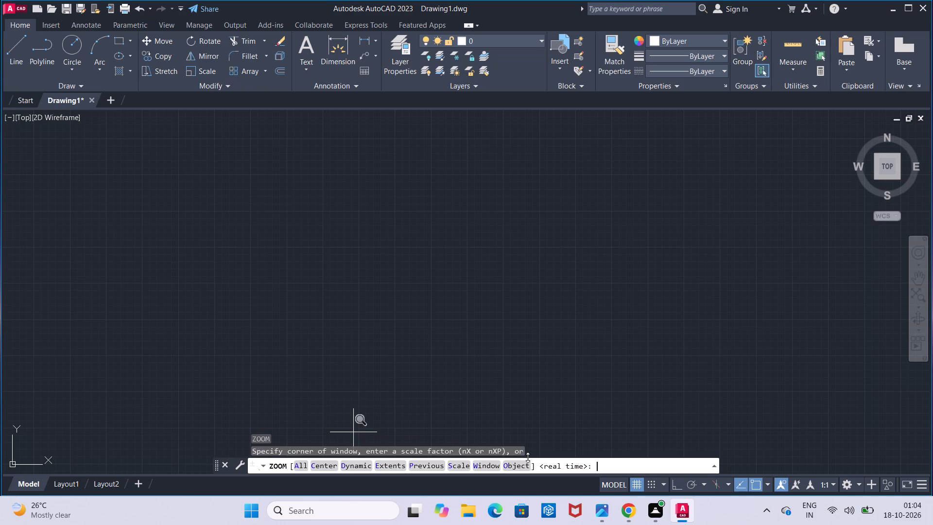
key(a)
key(Return)
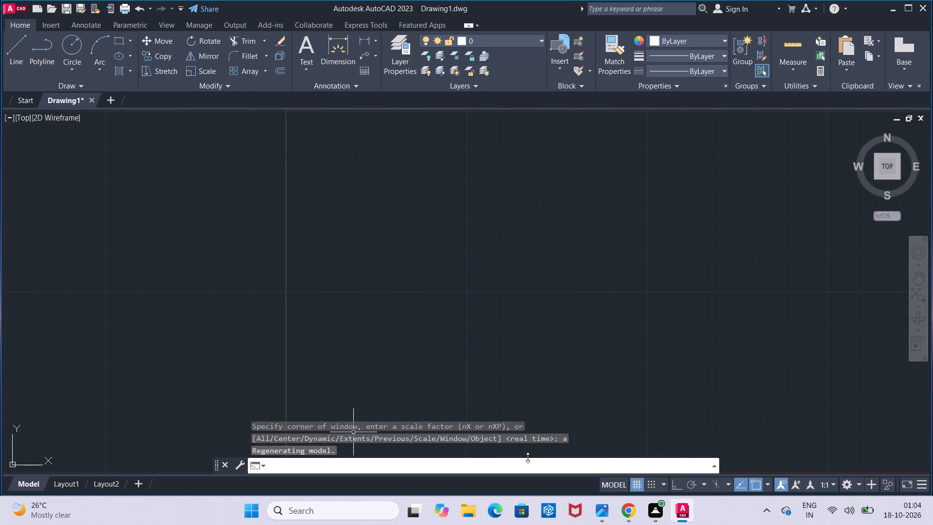
Turn on Ortho mode to restrict drawing to horizontal and vertical directions.
click(682, 488)
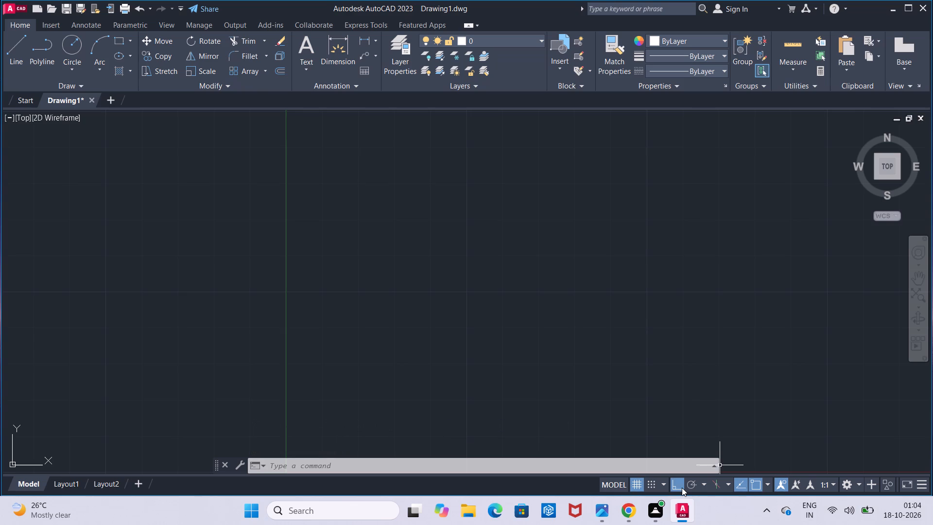
Draw a horizontal line 88 units long as the top edge of the outline.
click(8, 55)
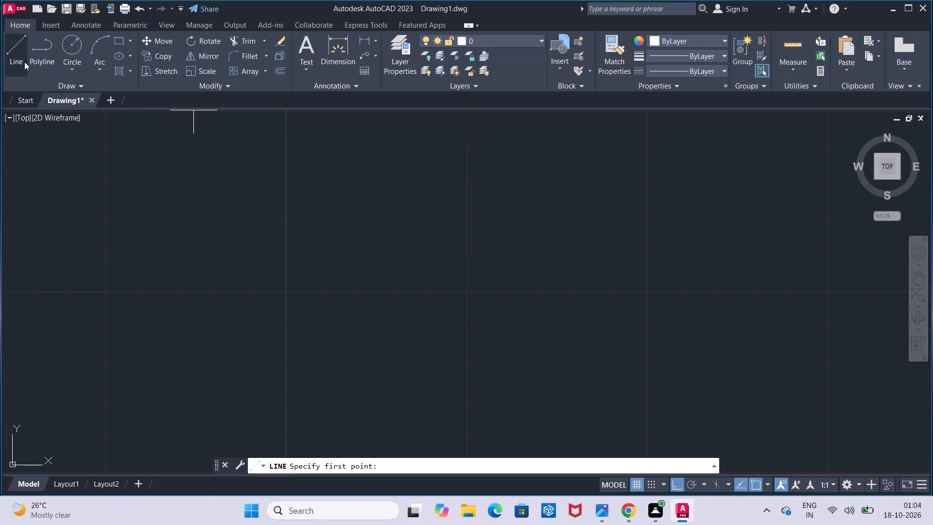
drag(418, 177, 419, 177)
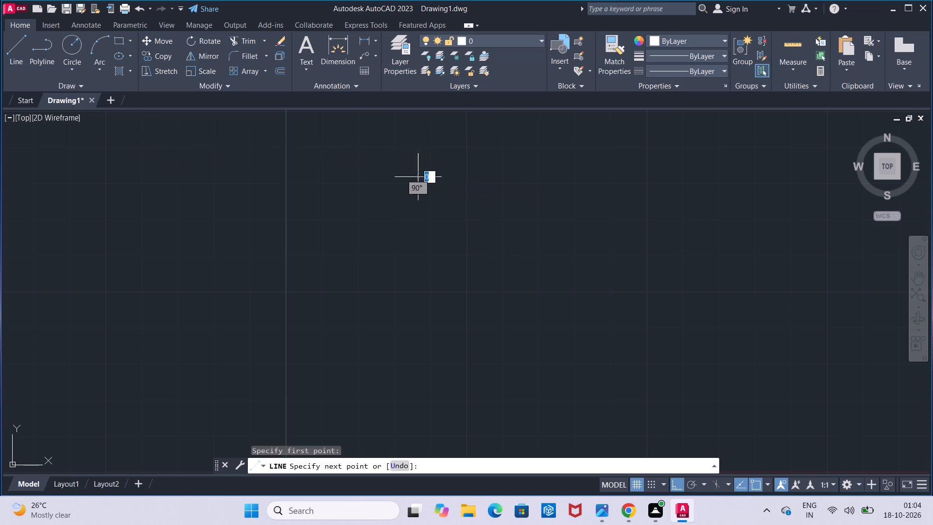
drag(419, 177, 515, 191)
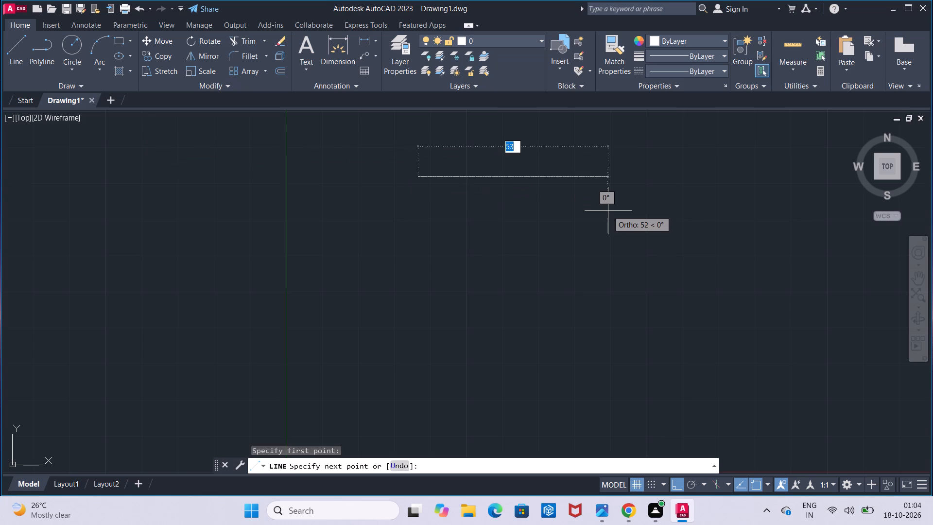
text(88)
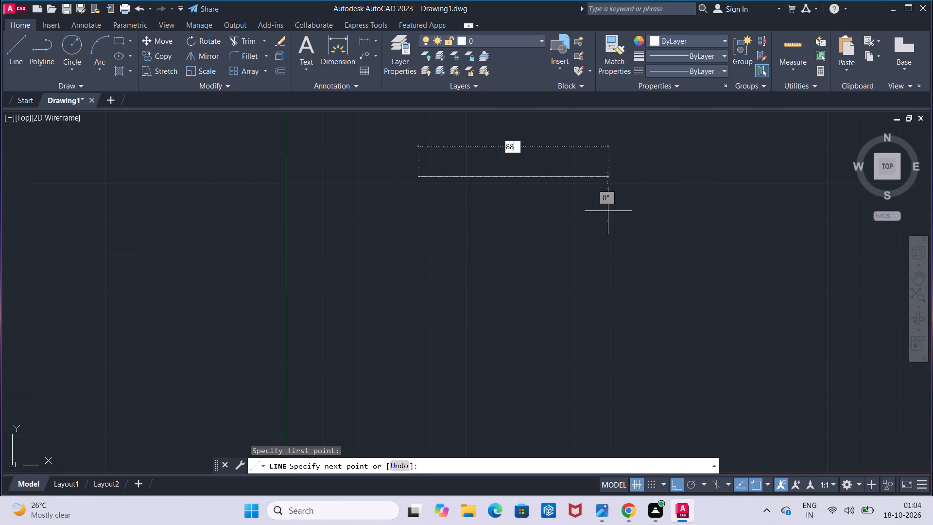
key(Return)
scroll(608, 211, down, 2)
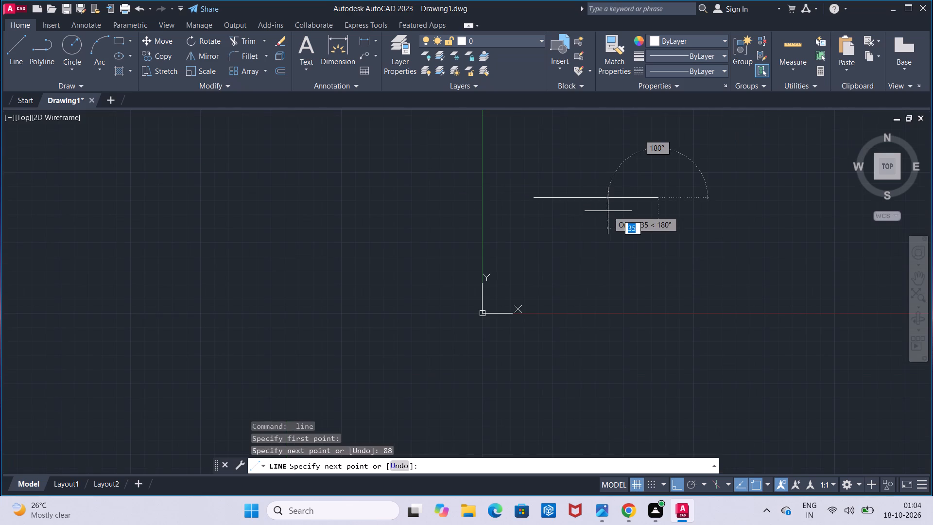
key(Escape)
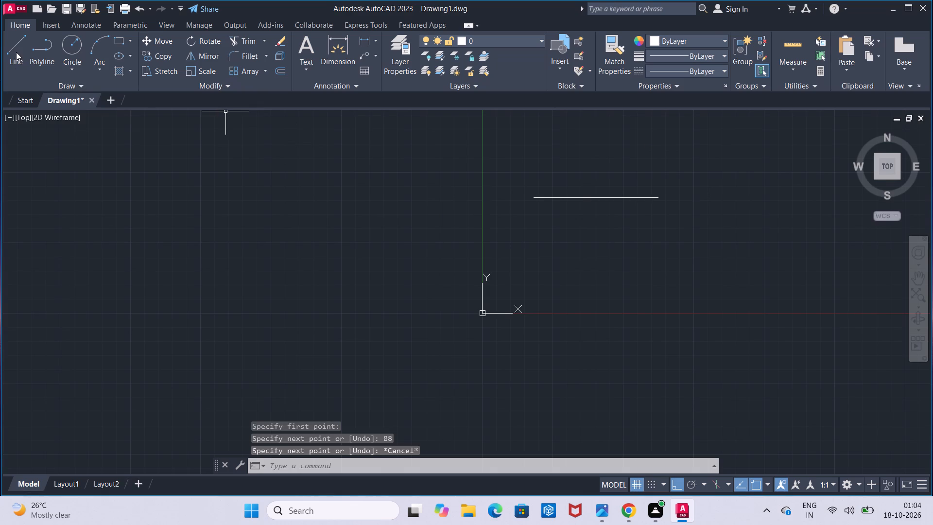
Complete the 88 by 90 rectangle with lines 90 down from the top edge's left end, 88 right, and up to its right end.
click(16, 52)
click(532, 202)
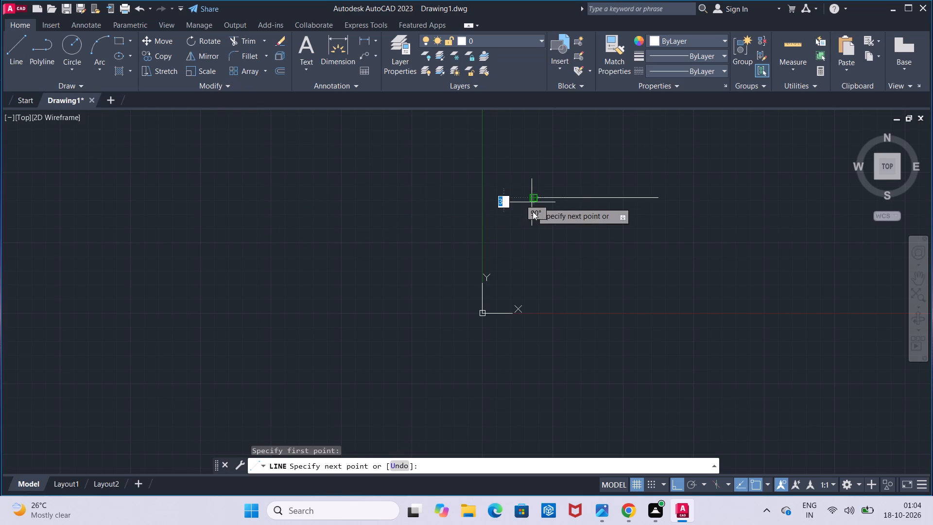
text(90)
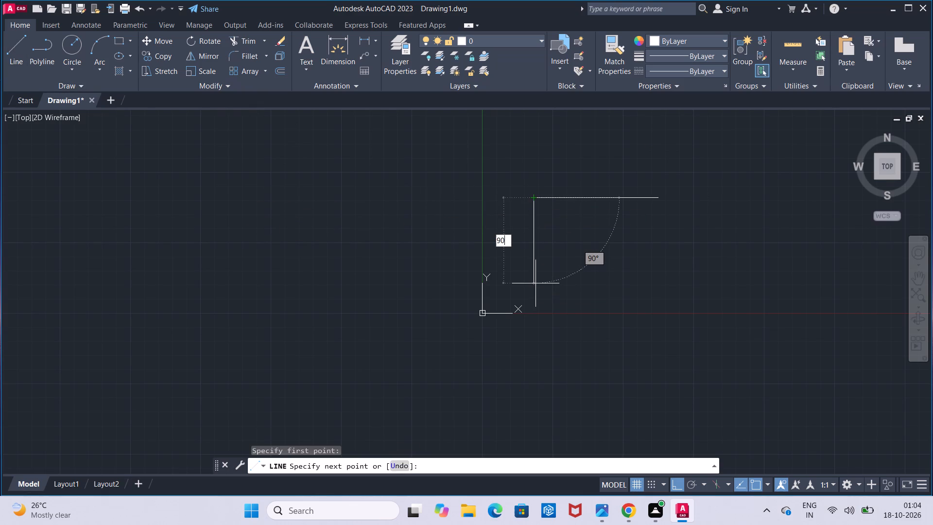
key(Return)
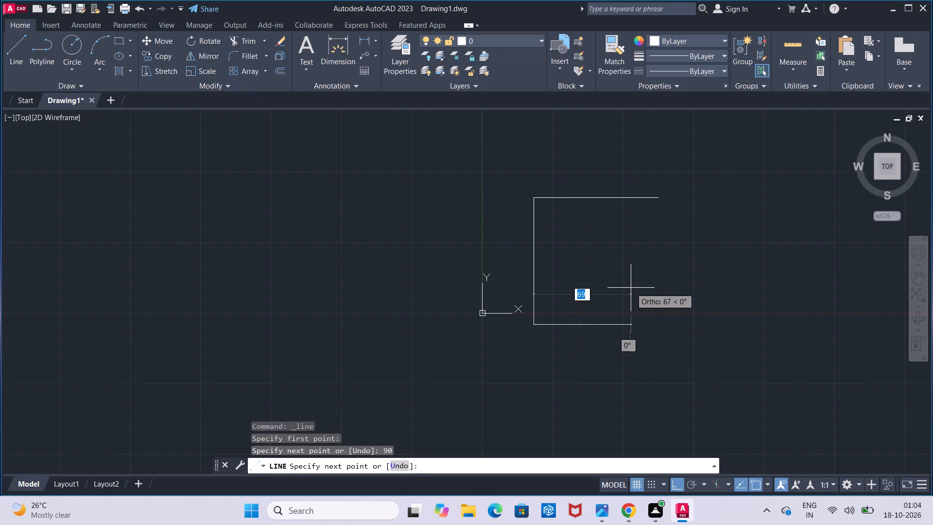
text(88)
key(Return)
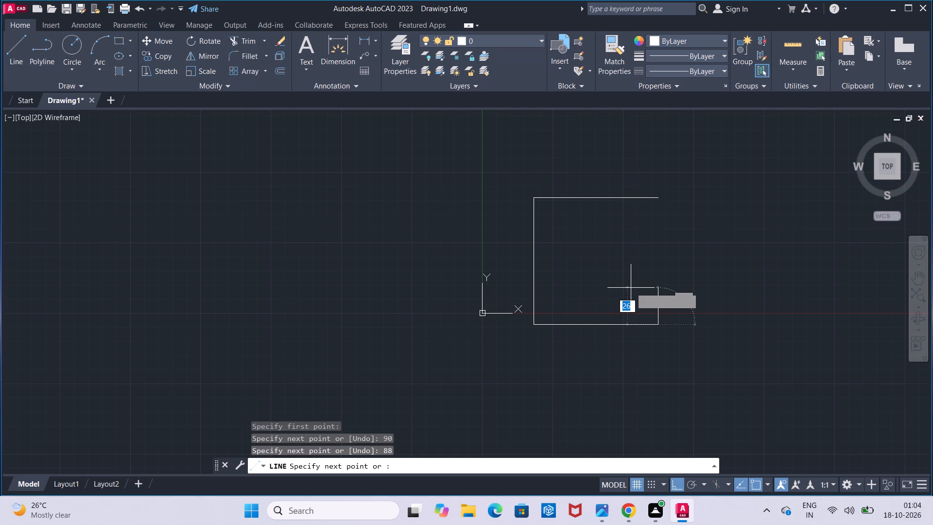
click(657, 197)
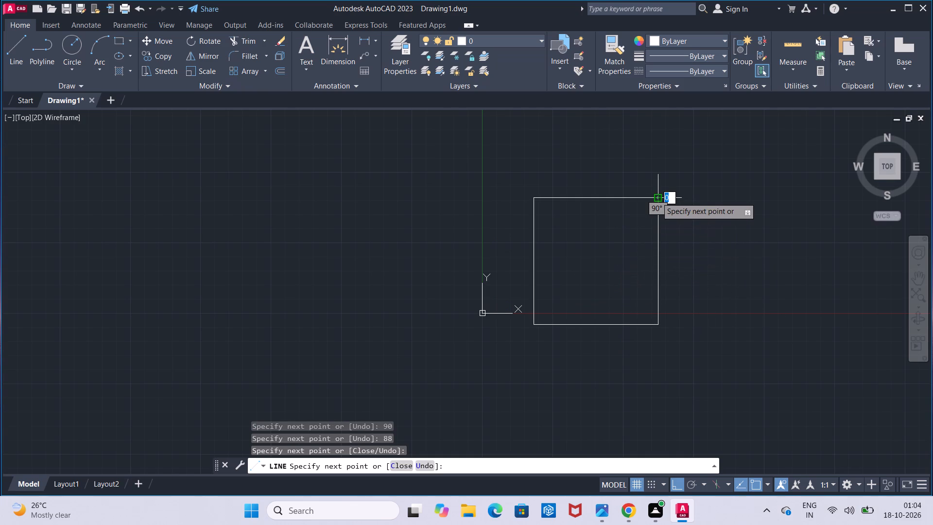
key(Escape)
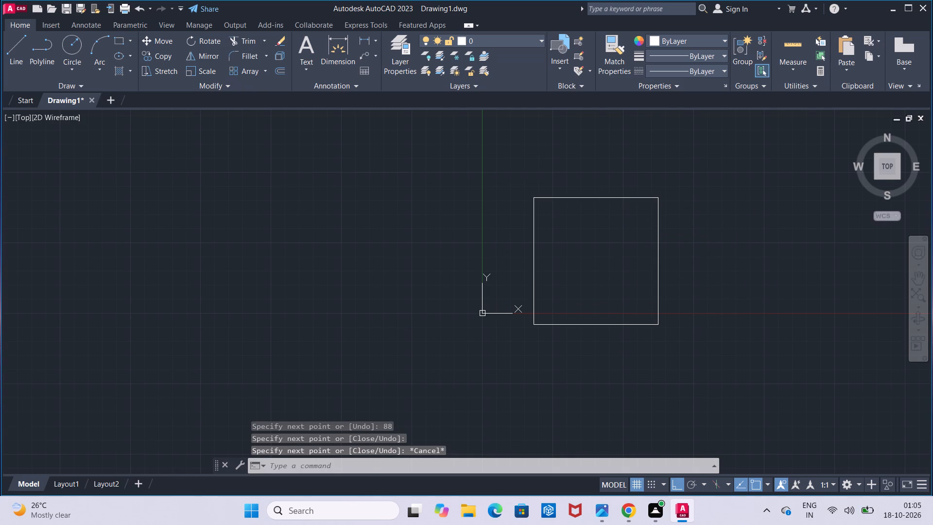
Move the whole rectangle straight up so that it lies above the X axis.
click(519, 174)
click(708, 363)
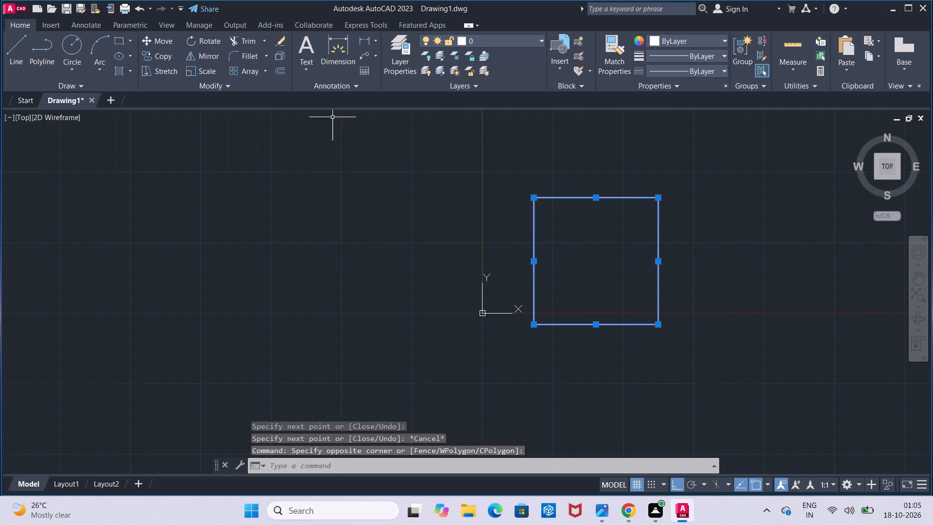
click(172, 43)
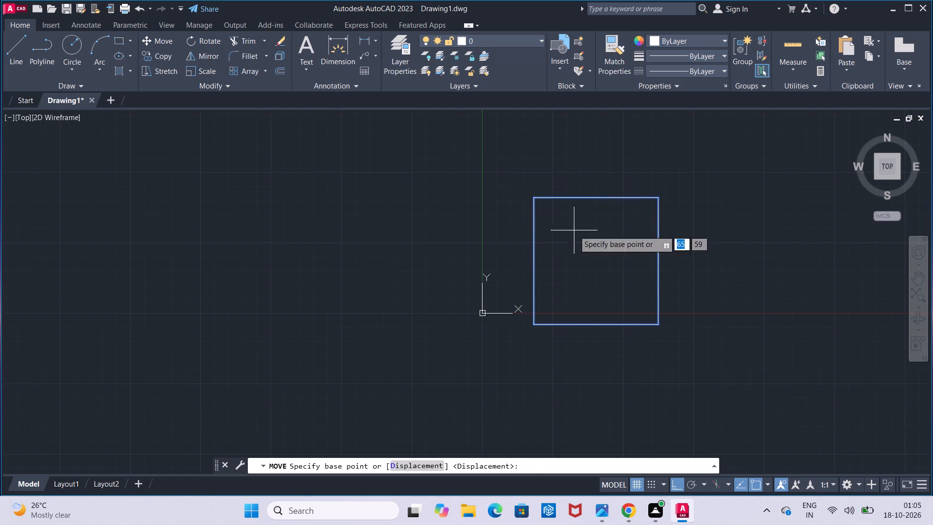
click(574, 230)
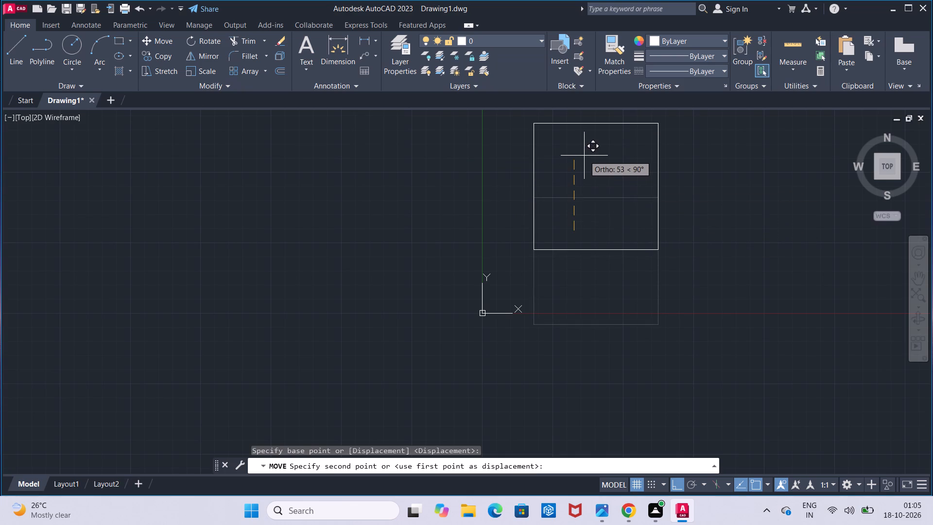
click(586, 144)
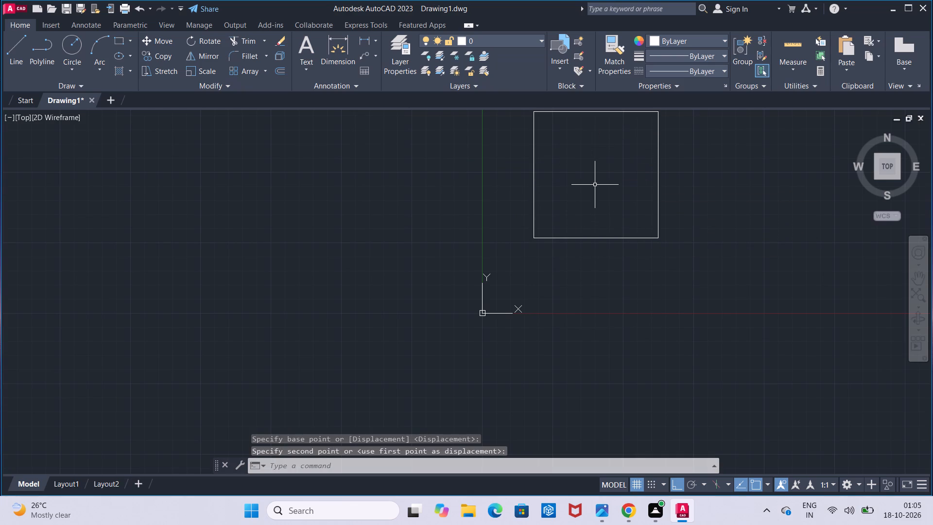
Fillet the upper-left corner of the rectangle with a radius of 14.
middle_drag(595, 185, 573, 254)
scroll(573, 254, up, 1)
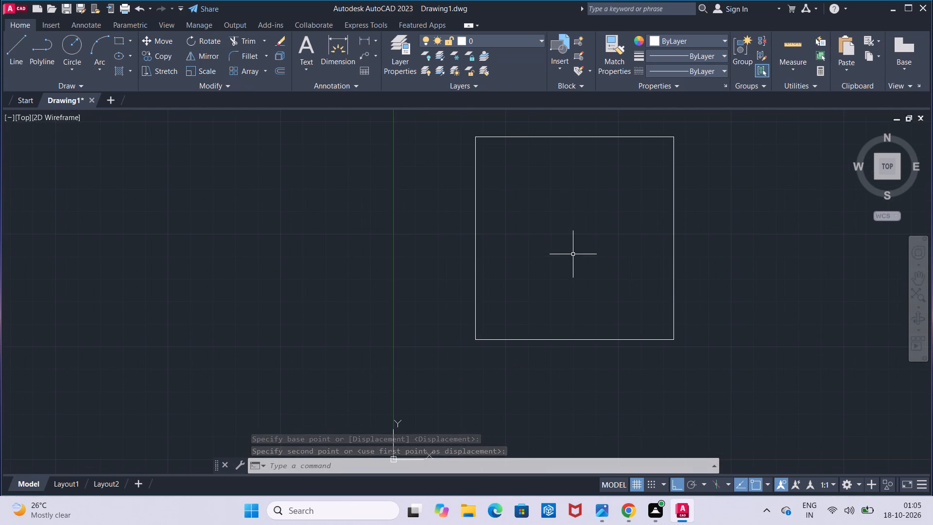
scroll(573, 254, down, 1)
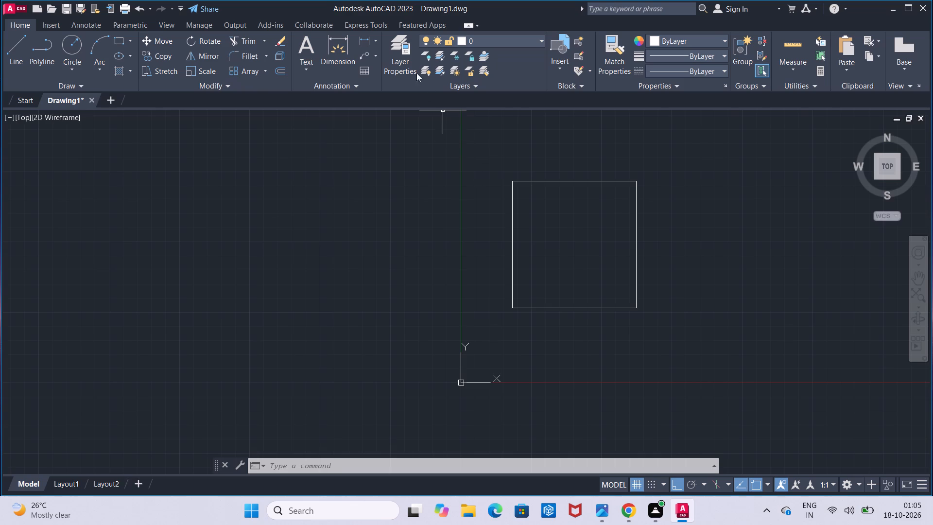
click(378, 38)
click(378, 38)
click(259, 56)
click(247, 61)
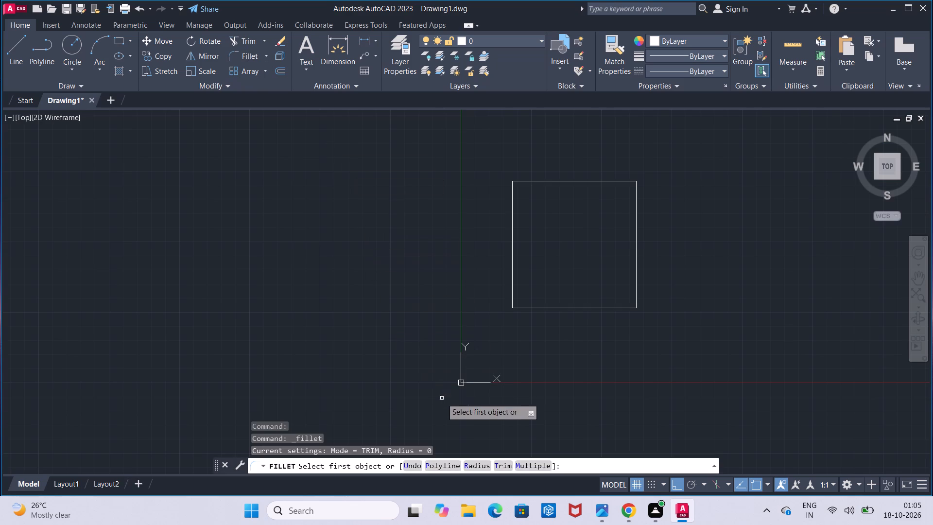
click(474, 461)
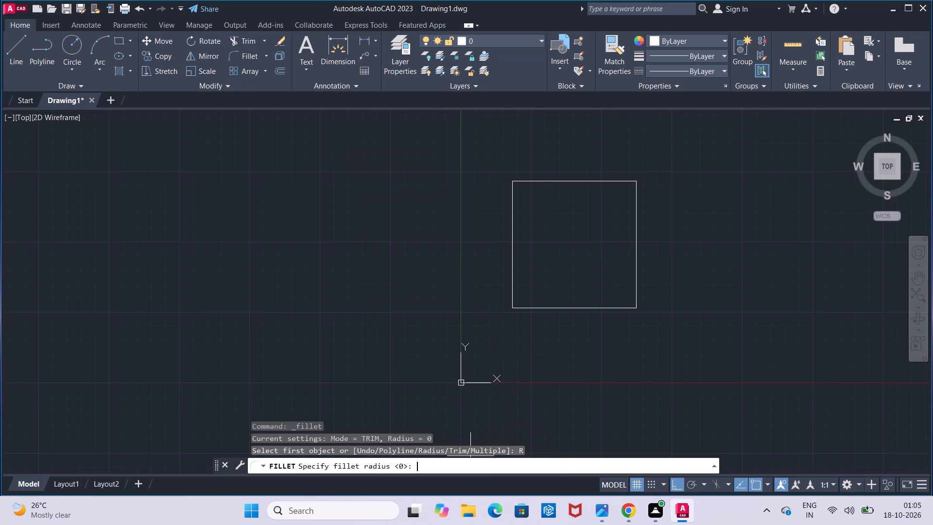
text(14)
key(Return)
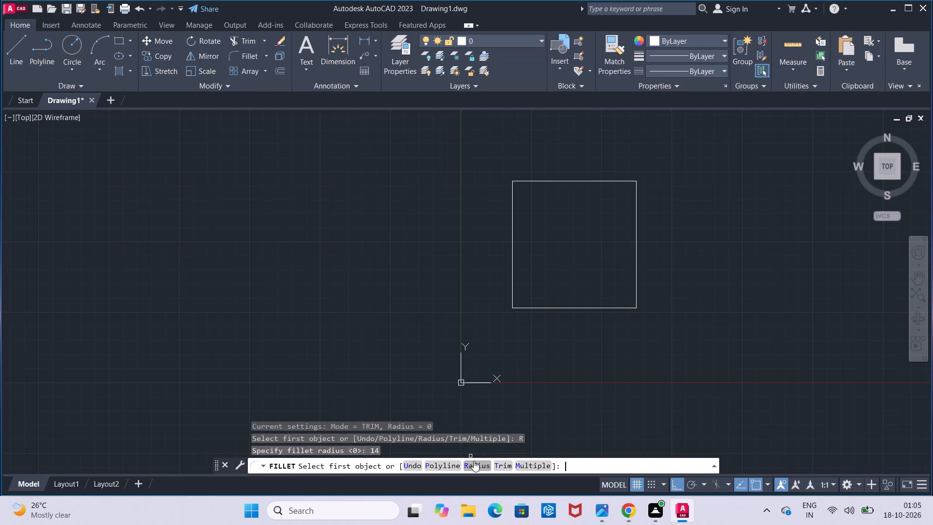
click(512, 208)
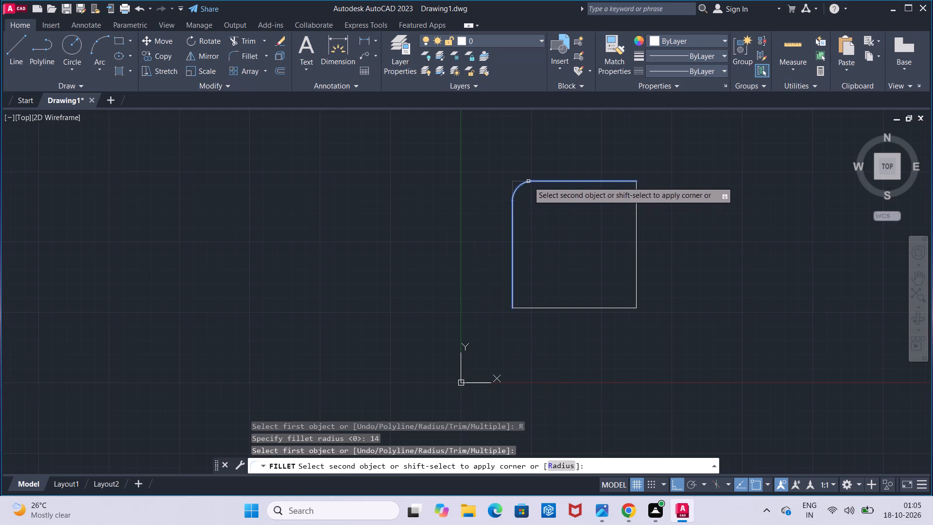
click(528, 181)
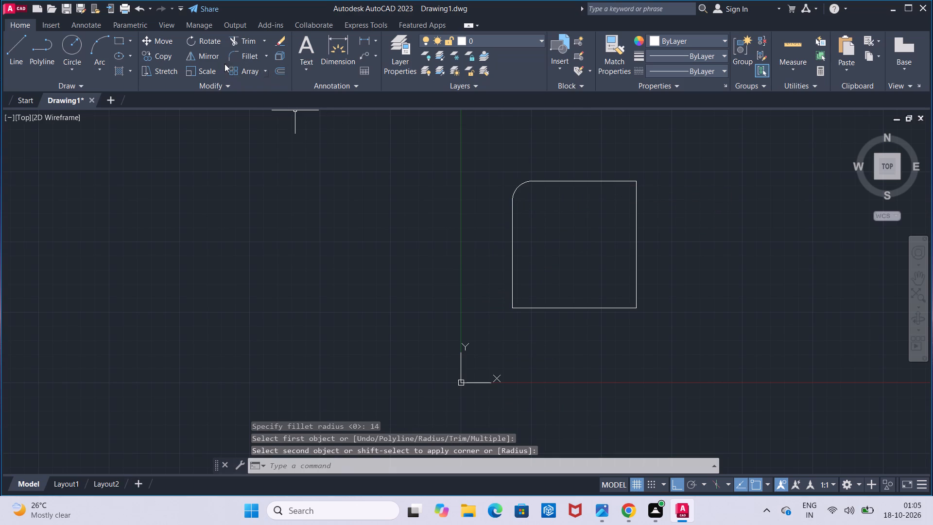
Fillet the rectangle's upper-right, lower-left and lower-right corners with the same radius of 14.
click(233, 51)
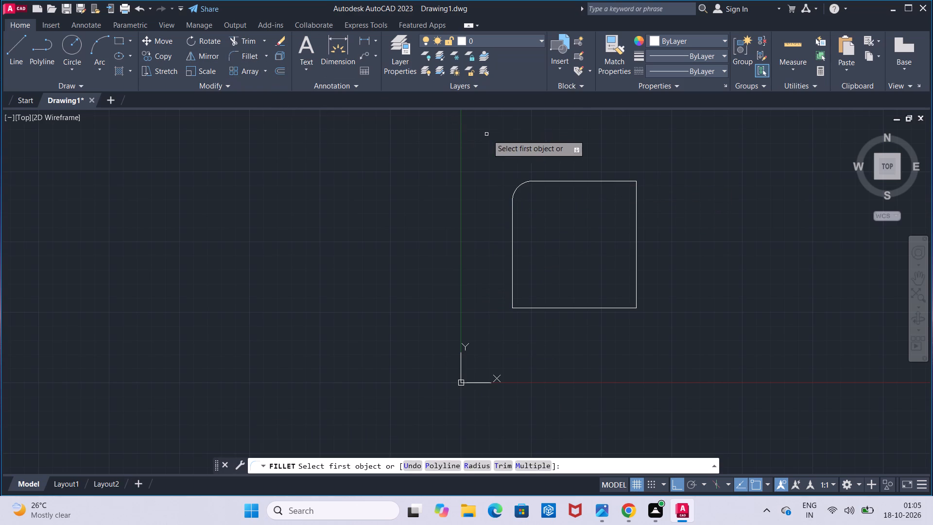
click(599, 180)
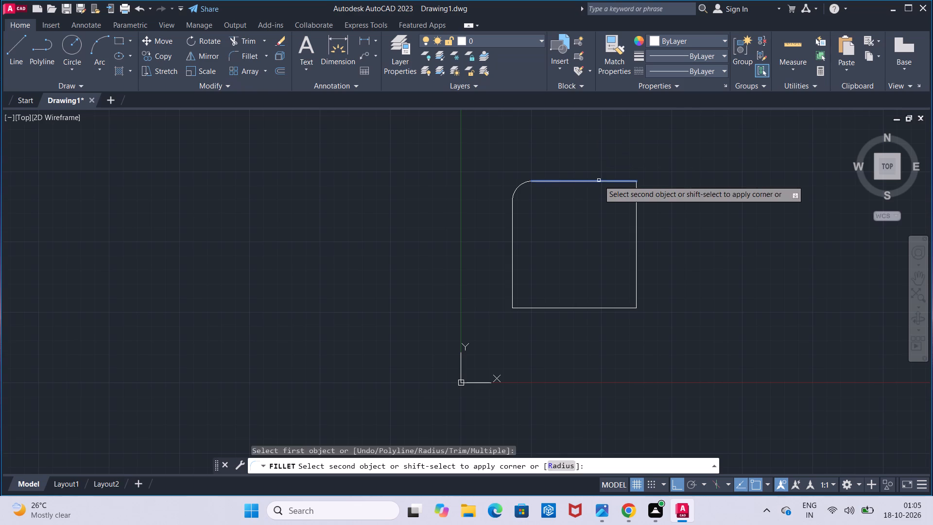
click(635, 199)
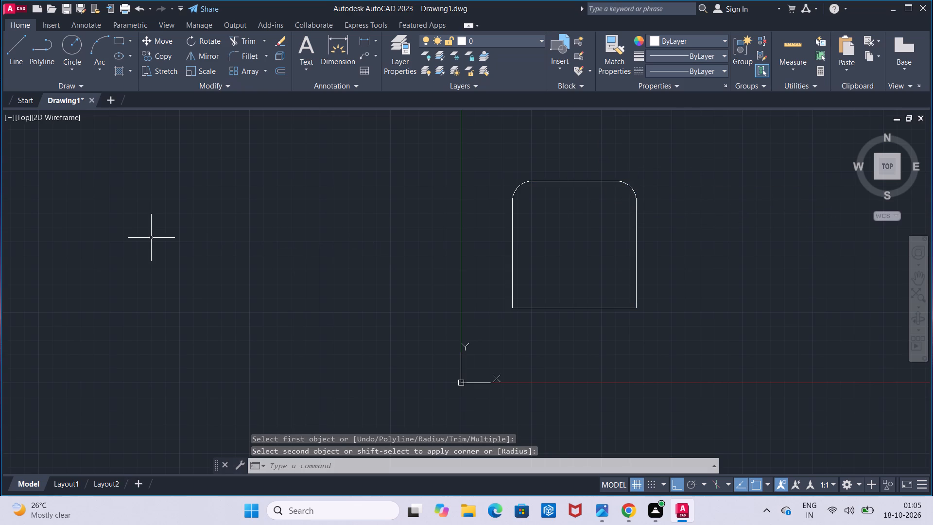
click(256, 61)
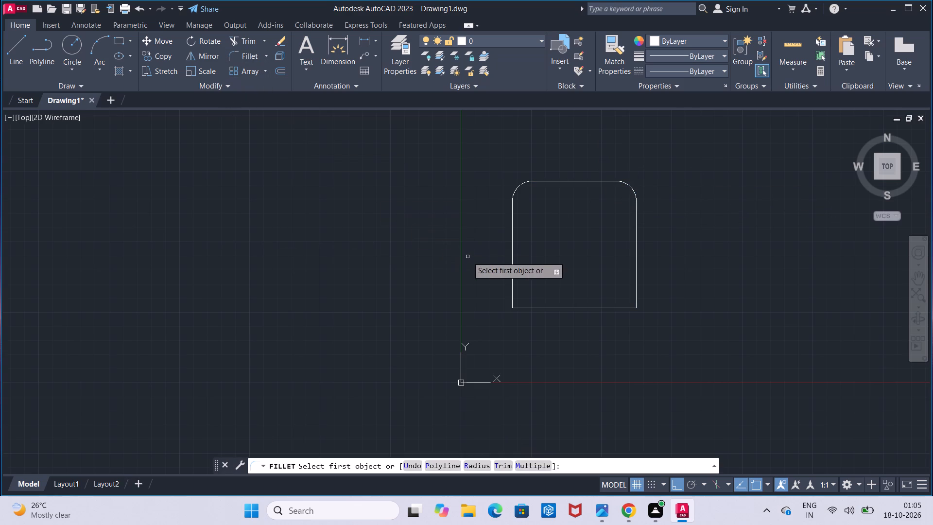
click(512, 262)
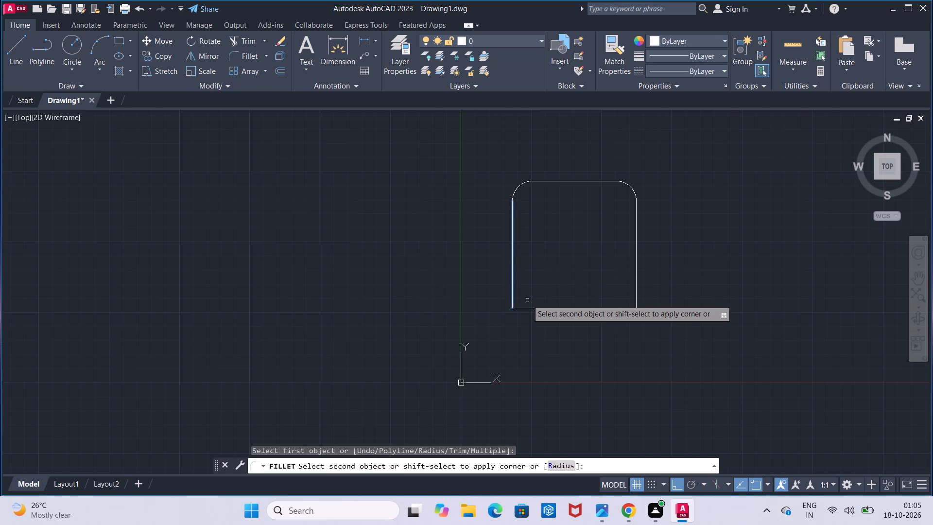
click(531, 307)
click(243, 52)
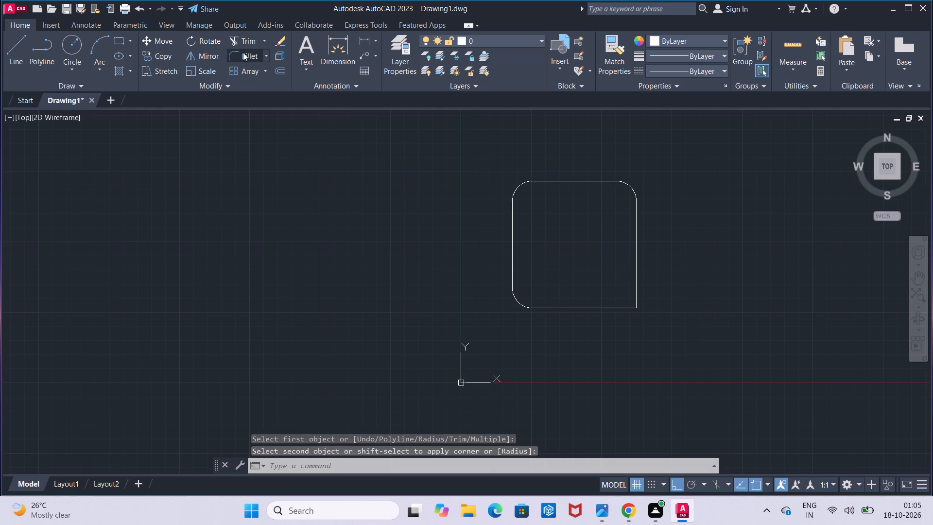
click(637, 244)
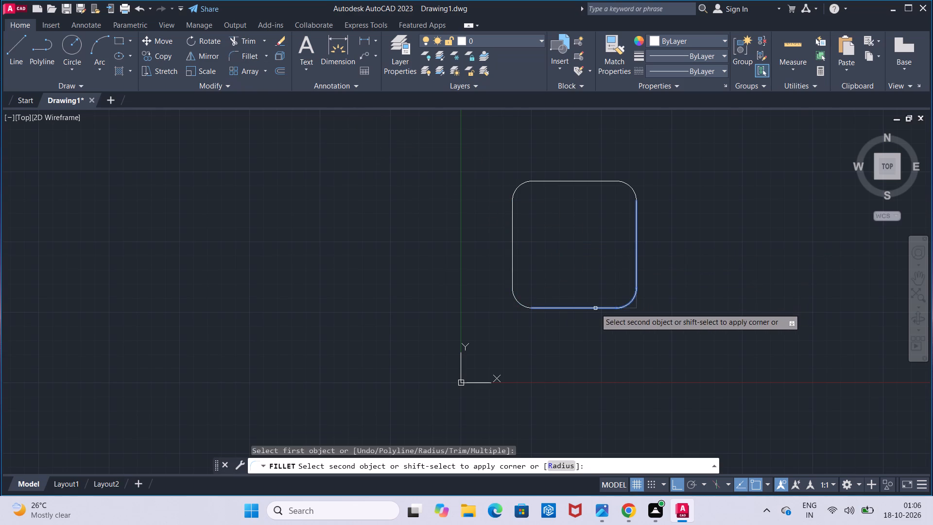
click(595, 308)
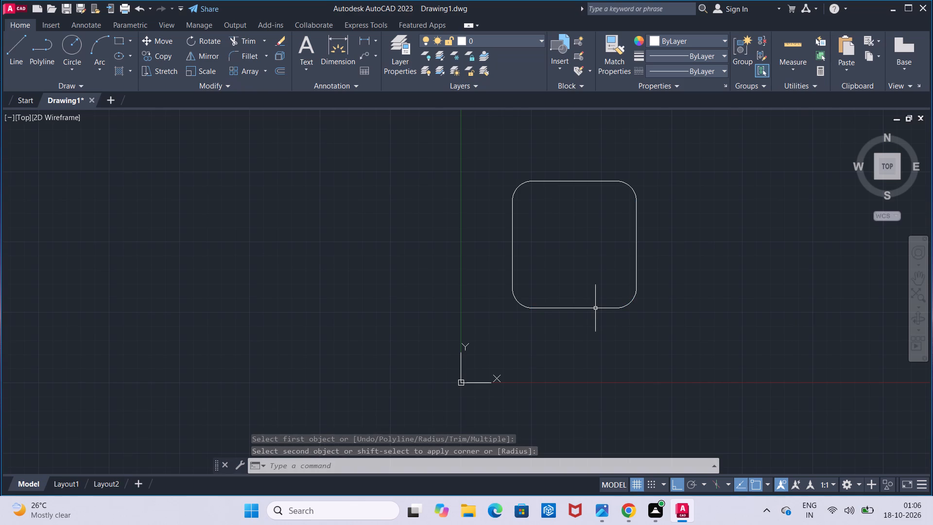
Load the CENTER2 linetype from acadiso.lin into the drawing.
click(62, 41)
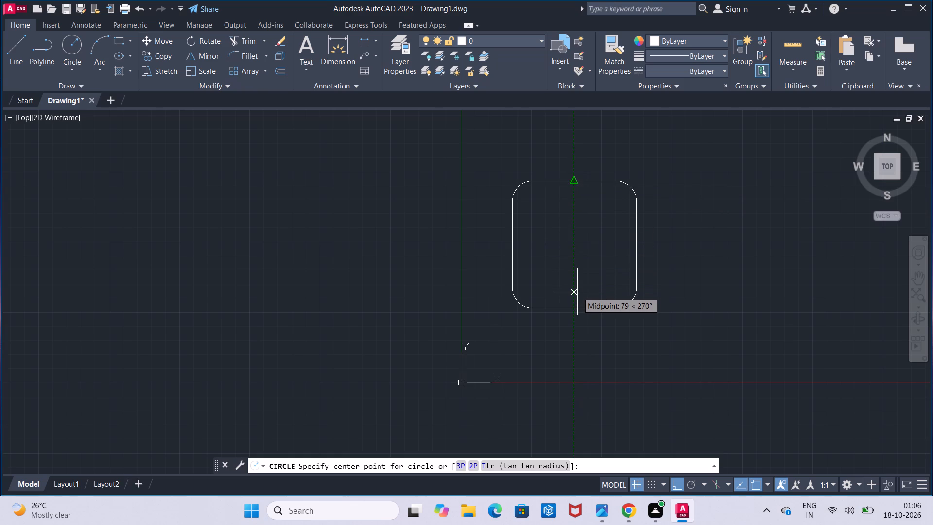
key(Escape)
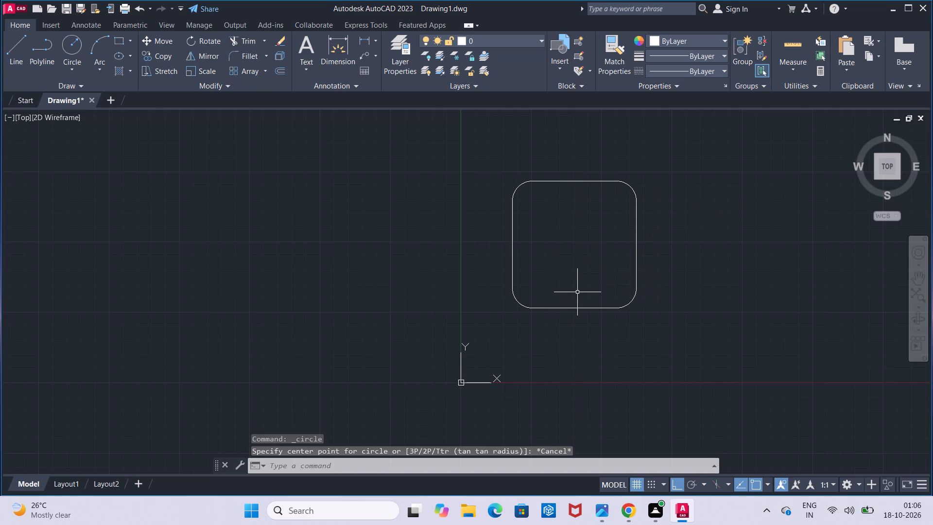
click(656, 68)
click(664, 122)
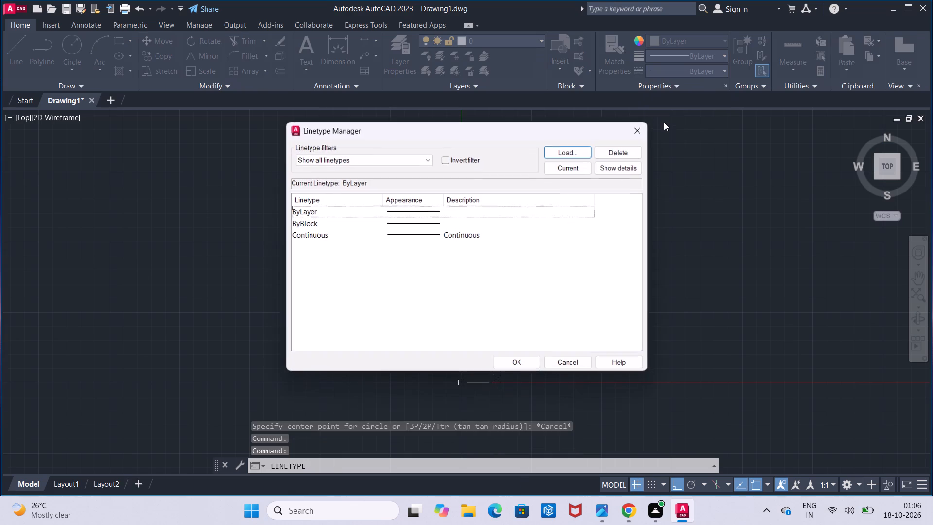
click(572, 145)
click(572, 147)
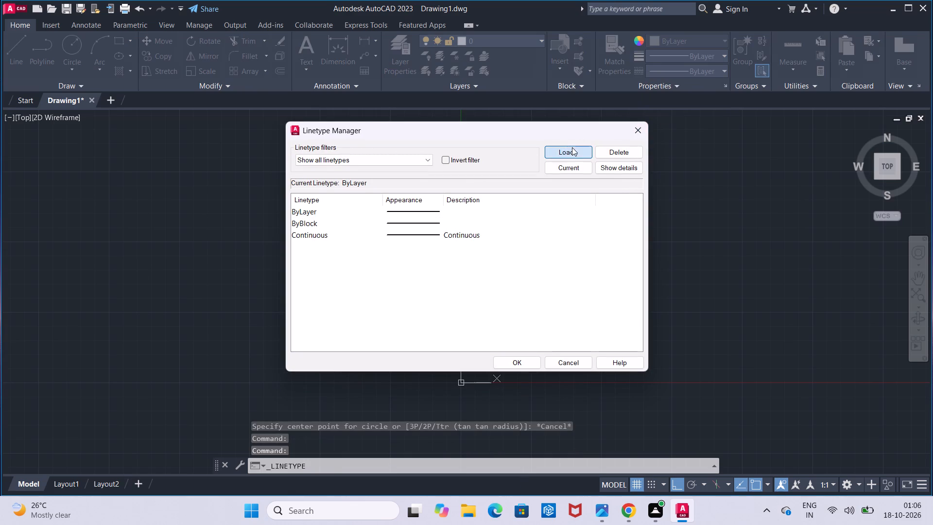
scroll(509, 211, down, 2)
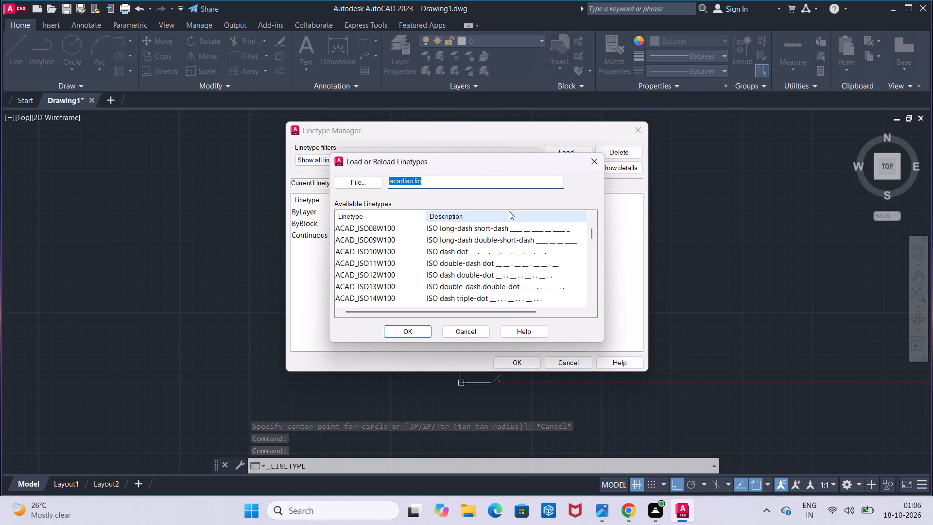
scroll(509, 211, down, 2)
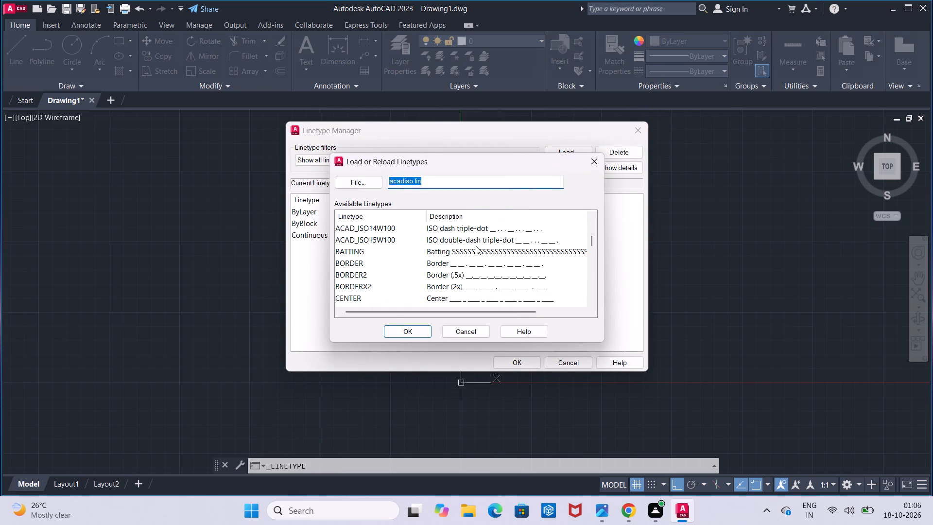
scroll(445, 282, down, 1)
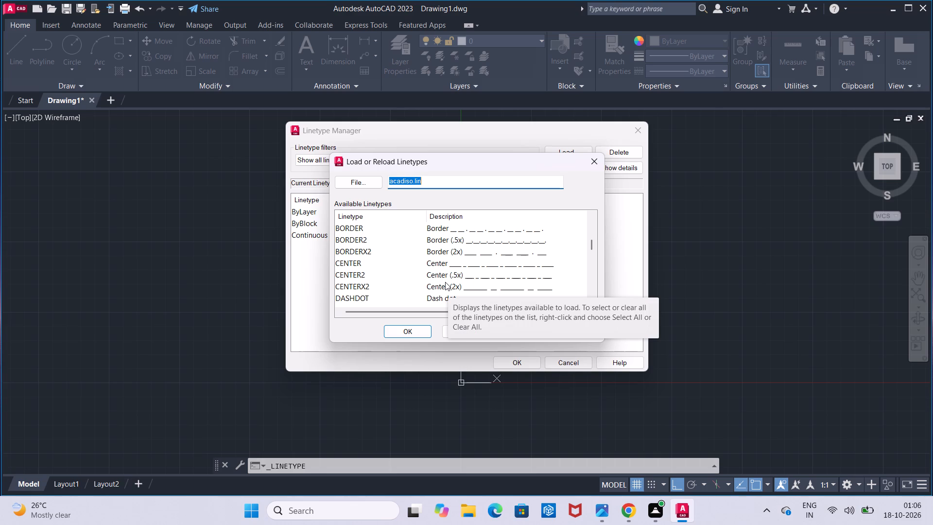
click(445, 276)
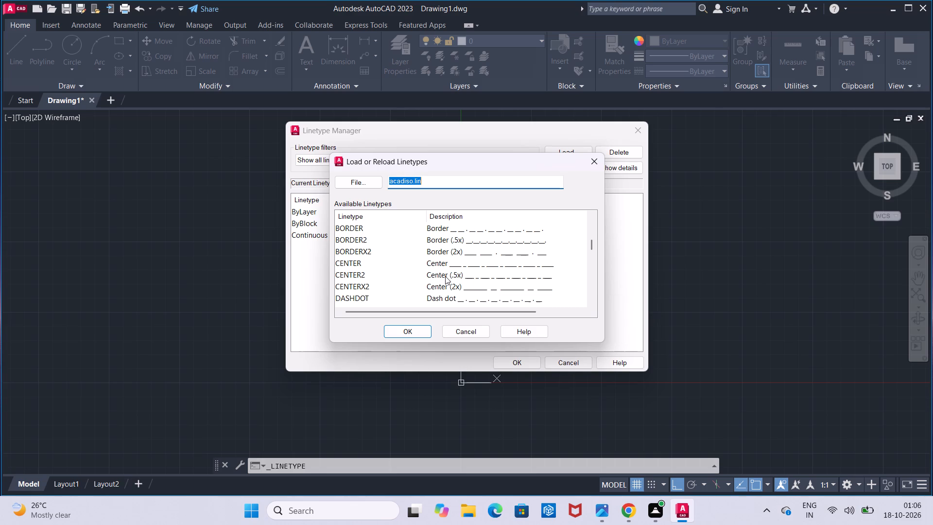
click(418, 329)
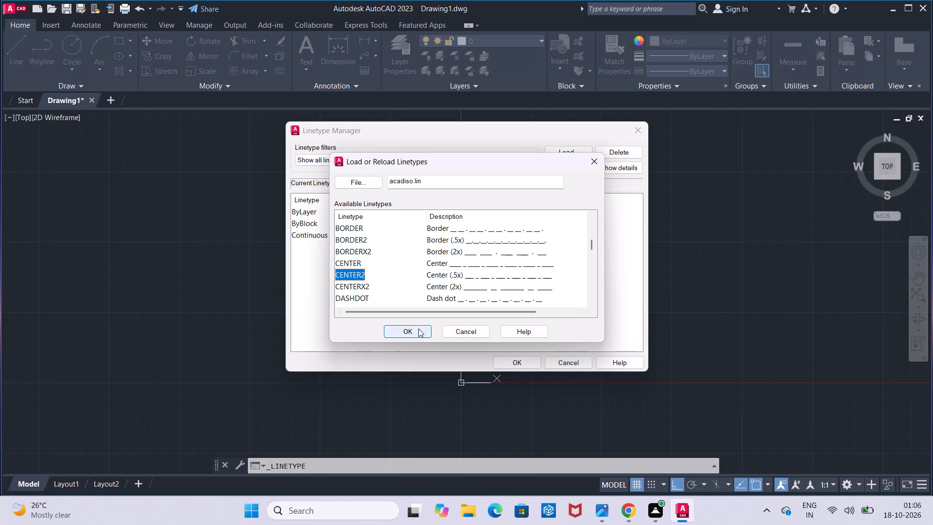
click(514, 355)
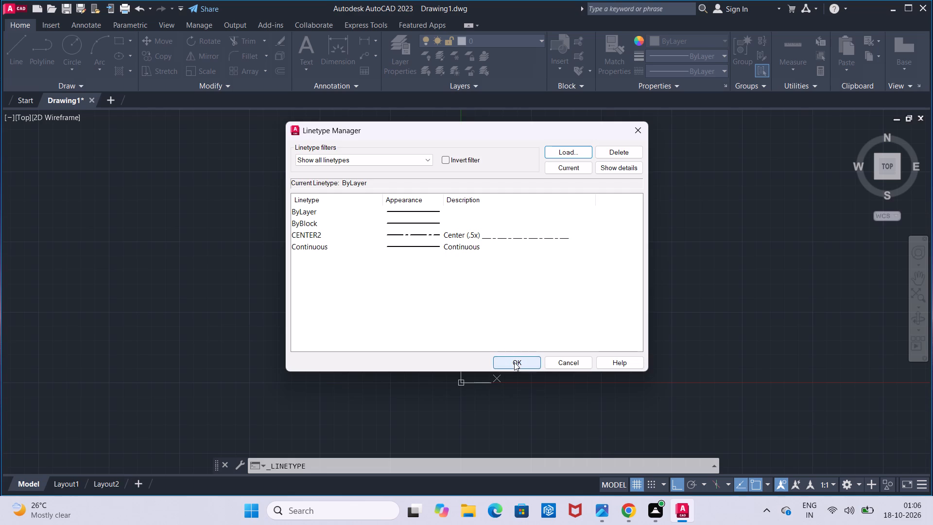
click(514, 362)
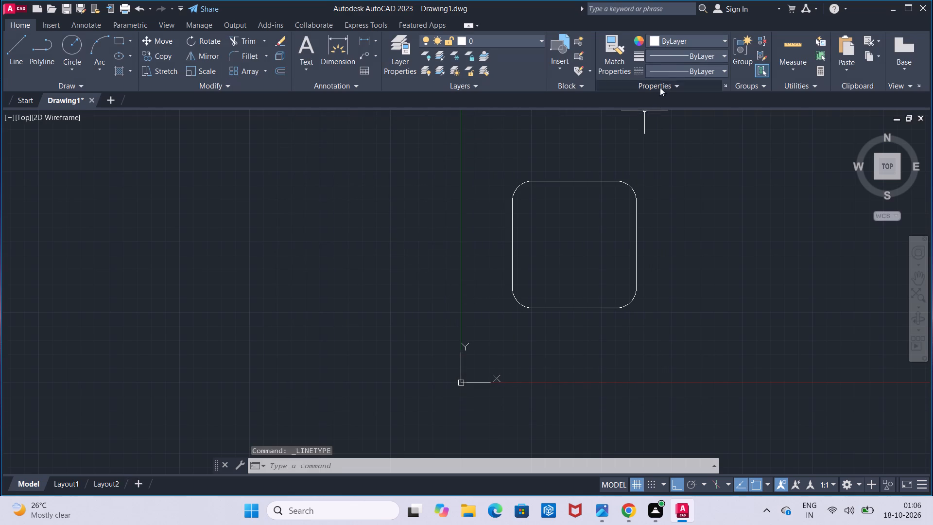
Make CENTER2 the current linetype and draw a horizontal centreline between the midpoints of the plate's left and right edges.
click(669, 72)
click(670, 115)
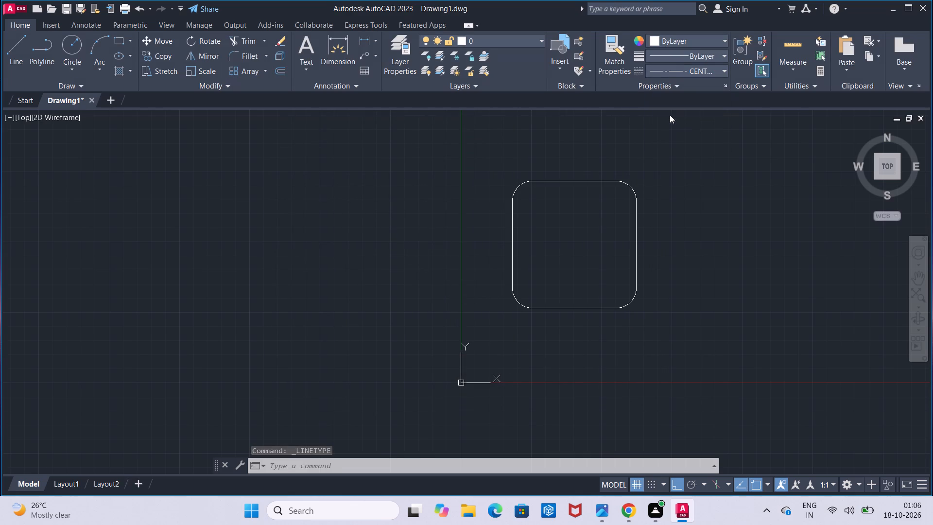
click(29, 49)
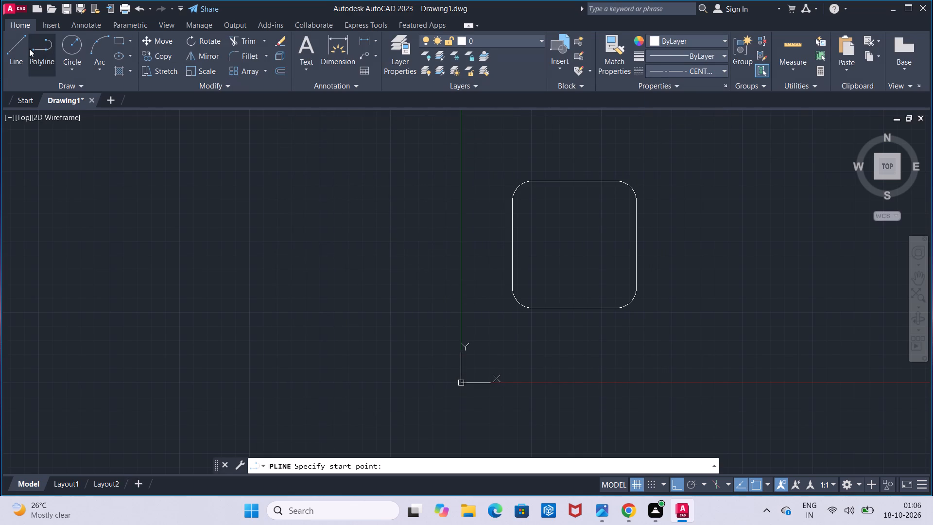
click(26, 50)
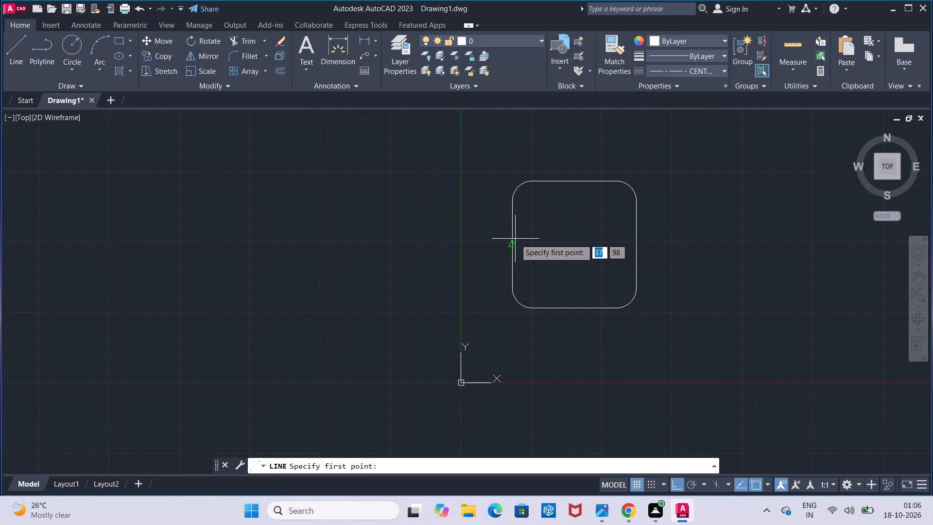
click(515, 239)
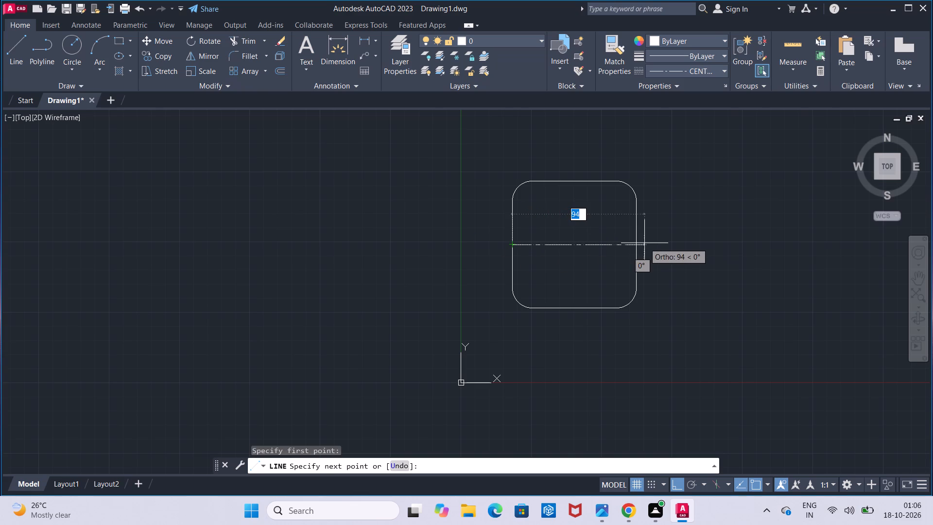
click(639, 246)
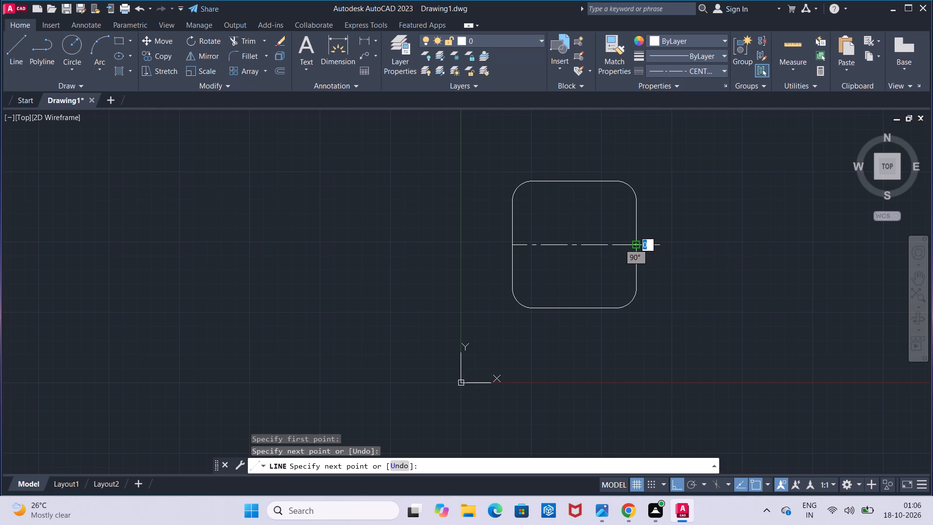
key(Escape)
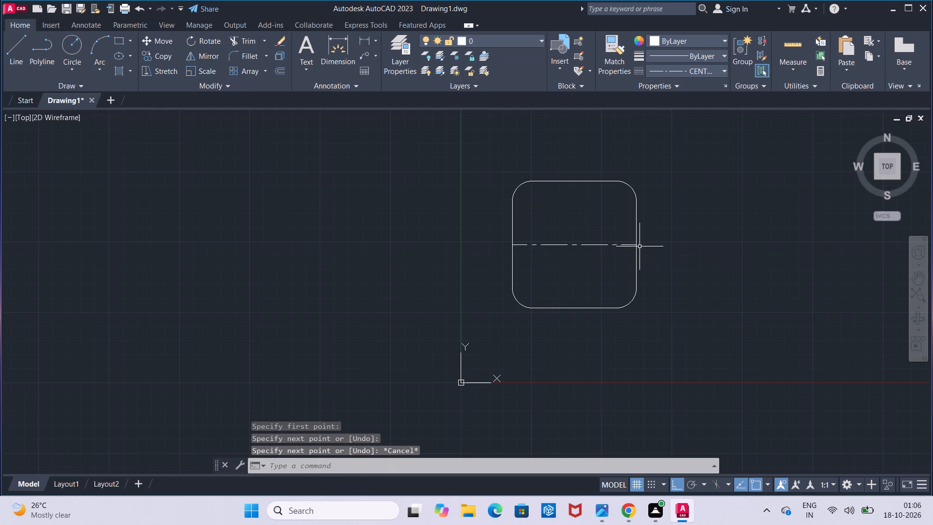
Draw a vertical centreline from the midpoint of the plate's top edge to its bottom edge.
click(18, 50)
click(574, 183)
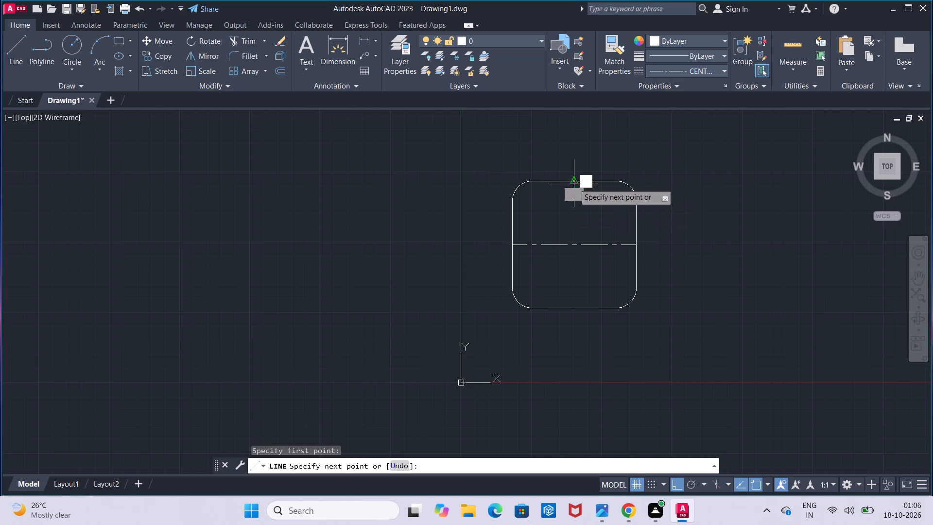
click(575, 307)
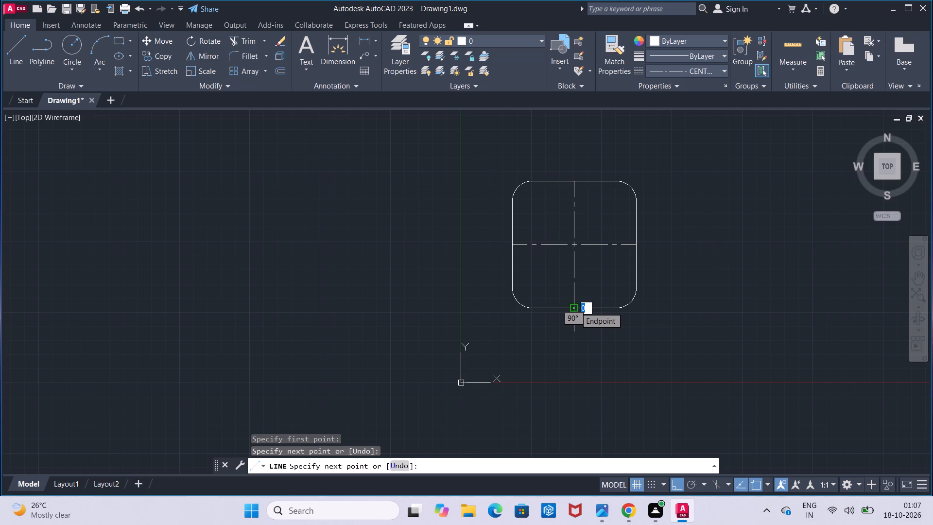
key(Escape)
Set the current linetype back to ByLayer and draw a circle of radius 18 centred where the centrelines cross.
click(679, 79)
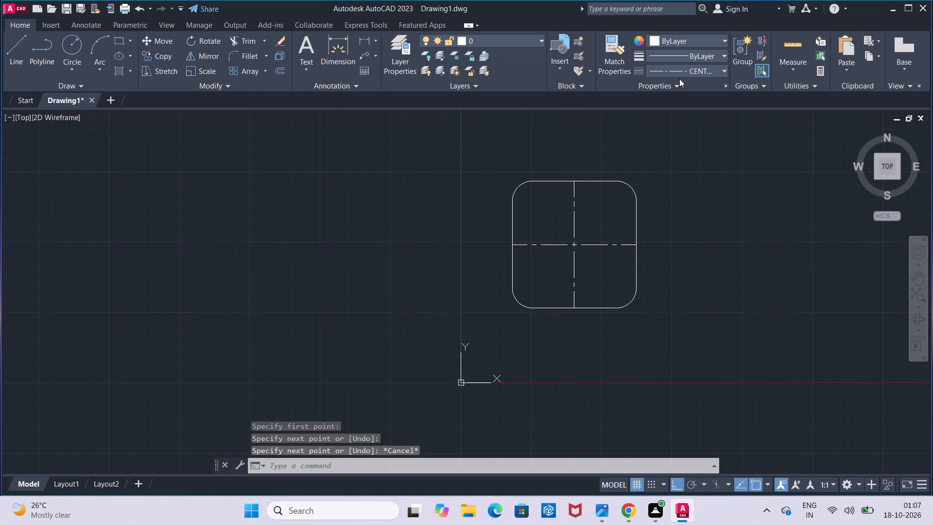
click(686, 70)
click(692, 90)
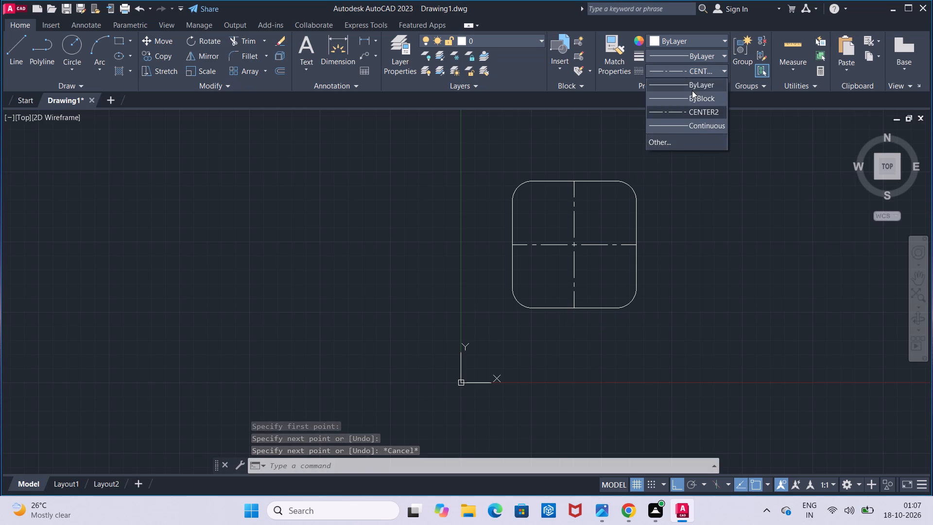
click(69, 46)
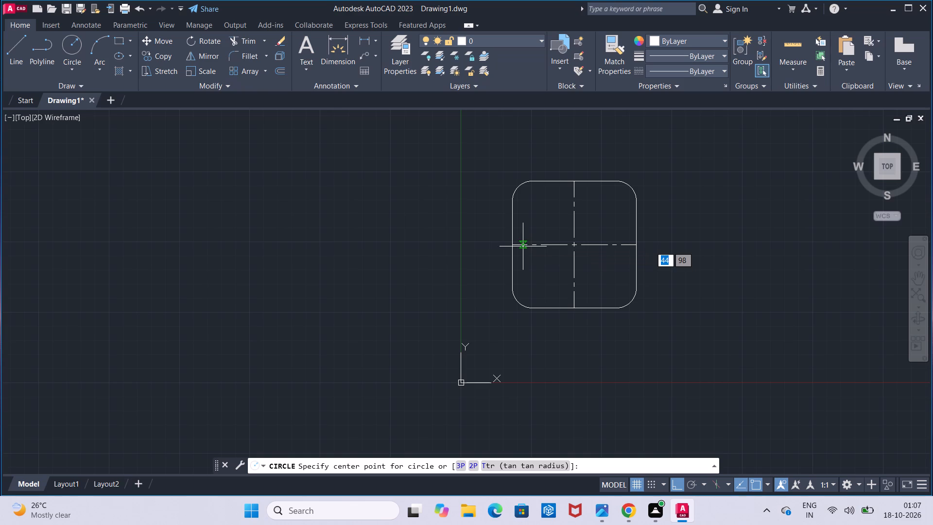
click(572, 246)
key(1)
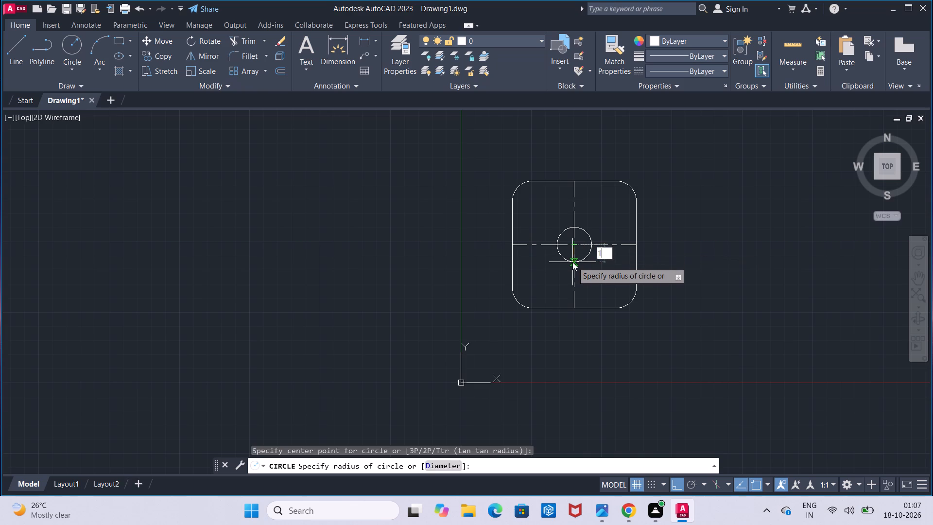
key(8)
key(Return)
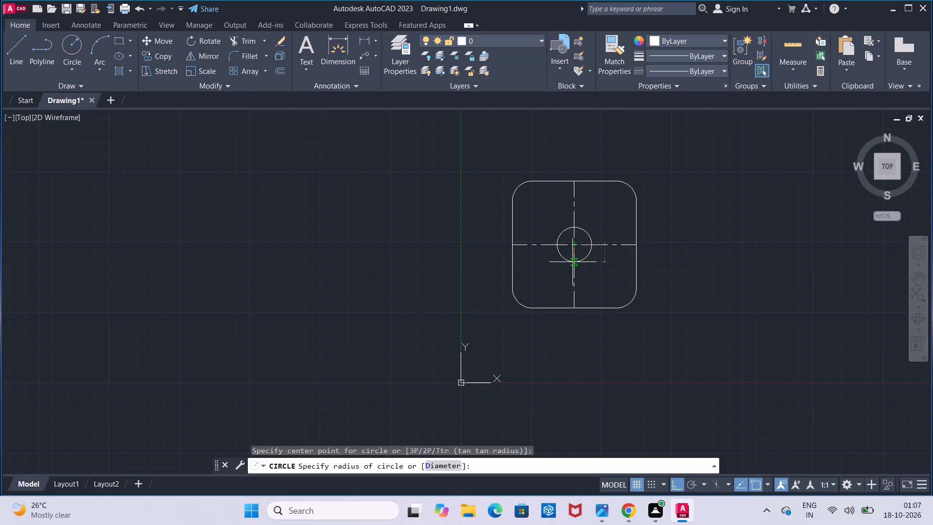
Draw a concentric circle of radius 7 at the plate's centre.
click(72, 52)
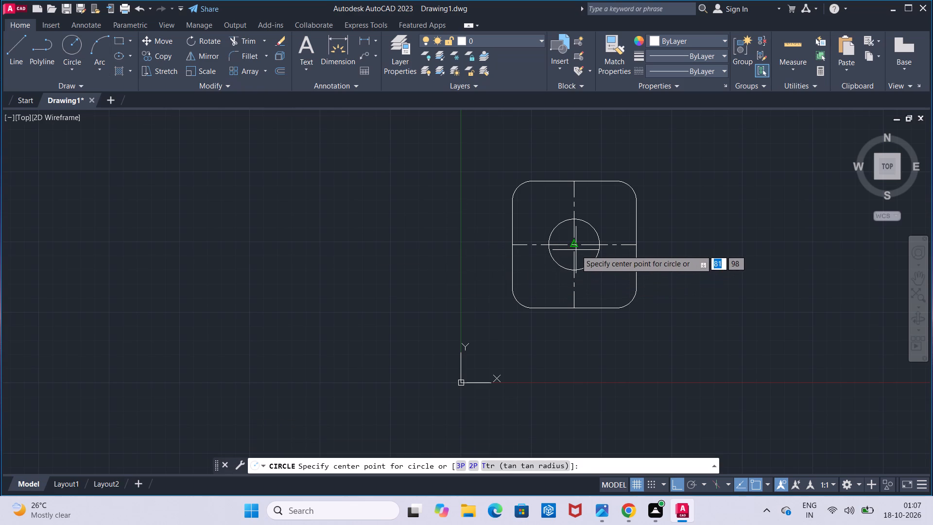
click(576, 250)
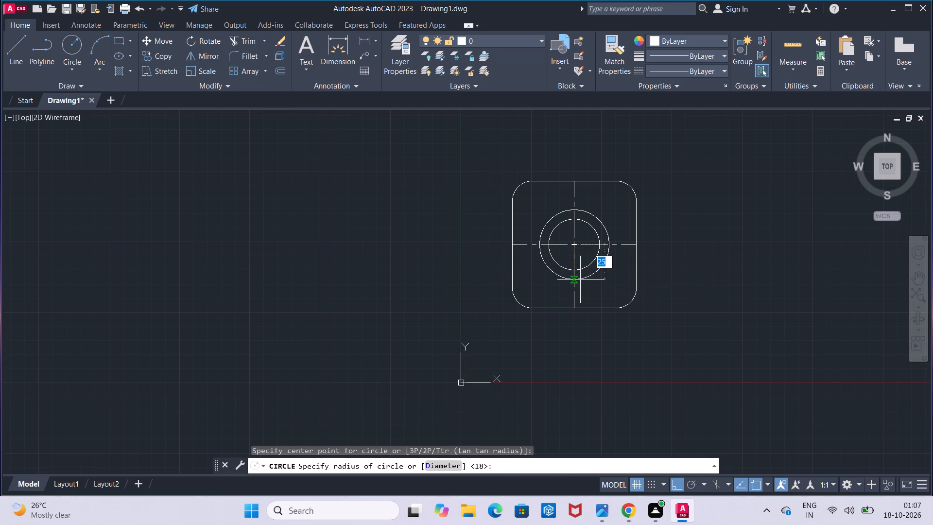
key(7)
key(Return)
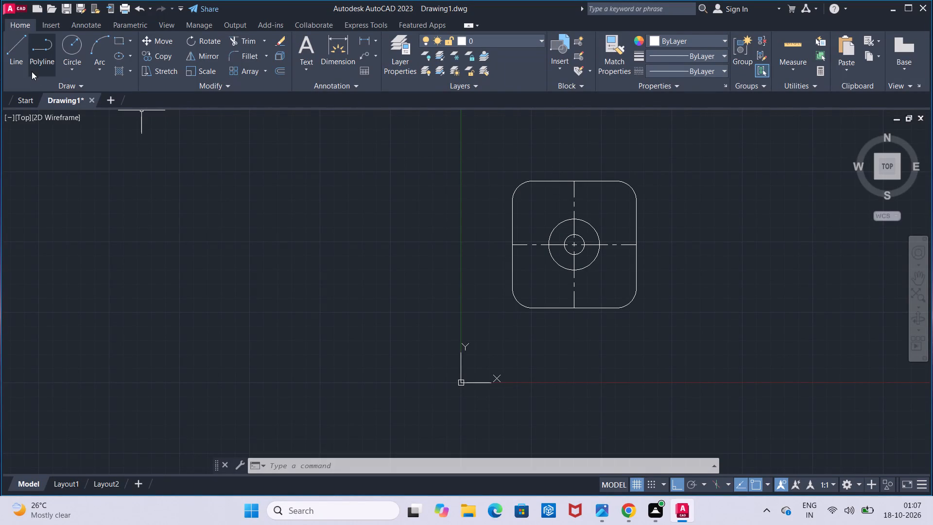
Make CENTER2 the current linetype and offset the plate's vertical centreline by 30 to both sides.
click(701, 76)
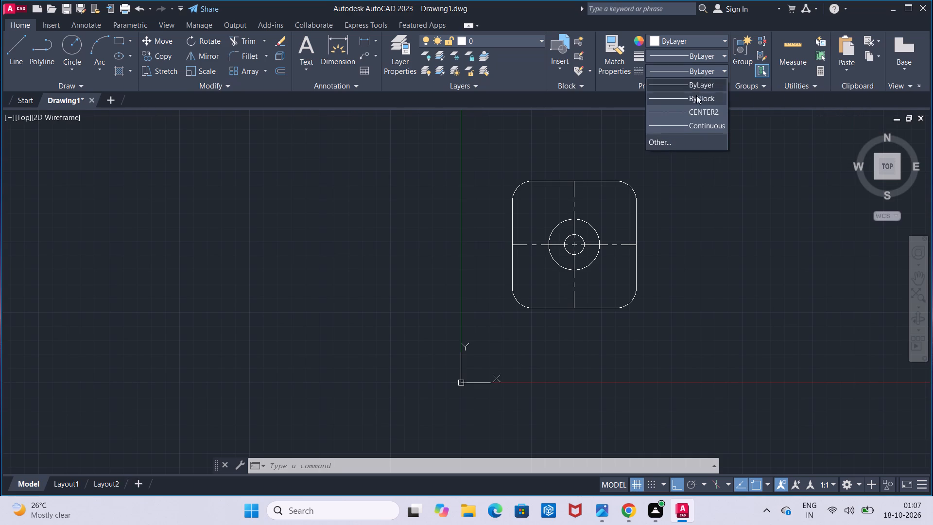
click(696, 110)
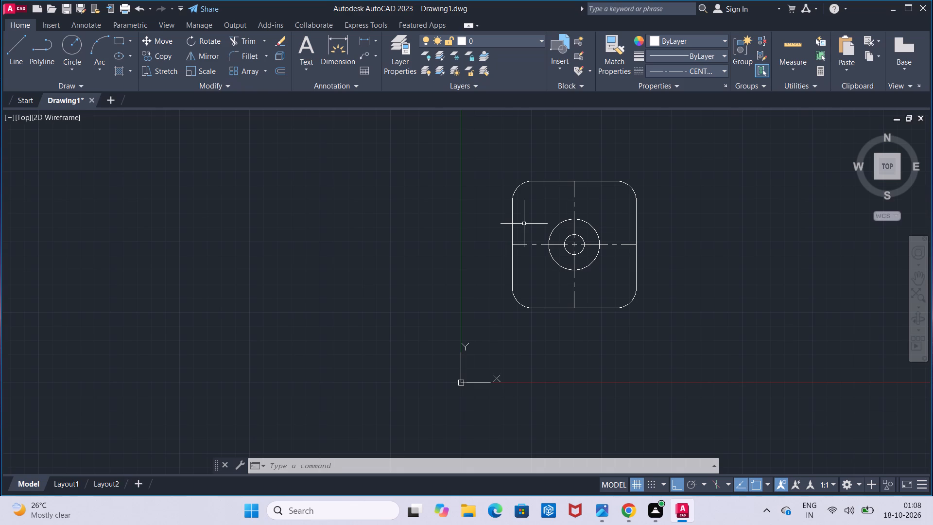
click(273, 70)
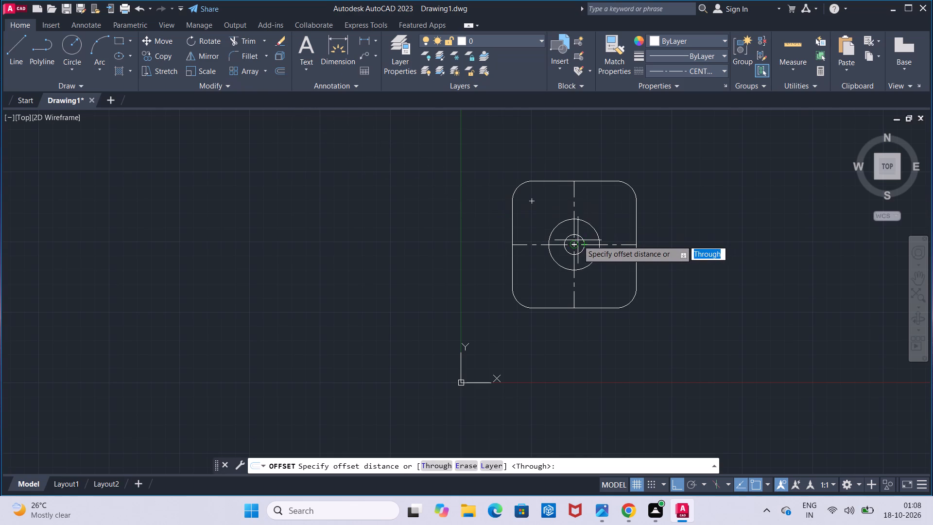
click(576, 237)
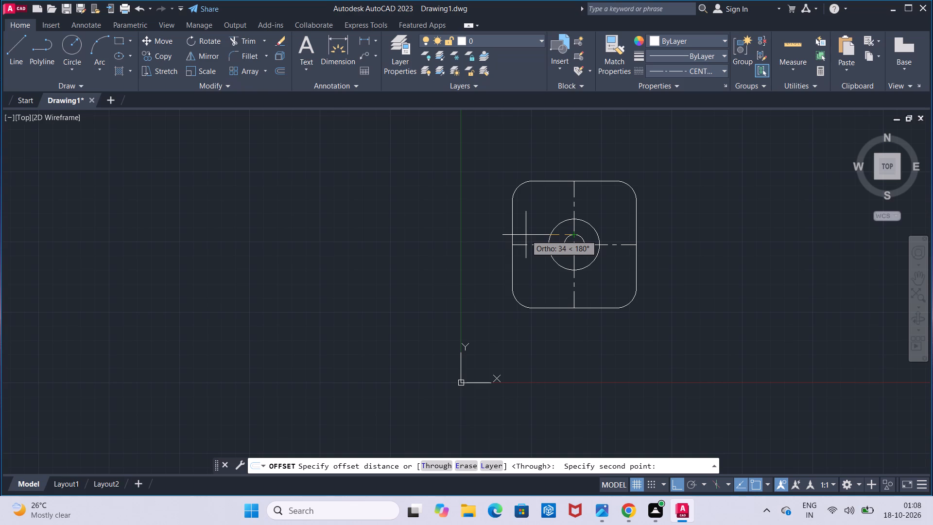
key(3)
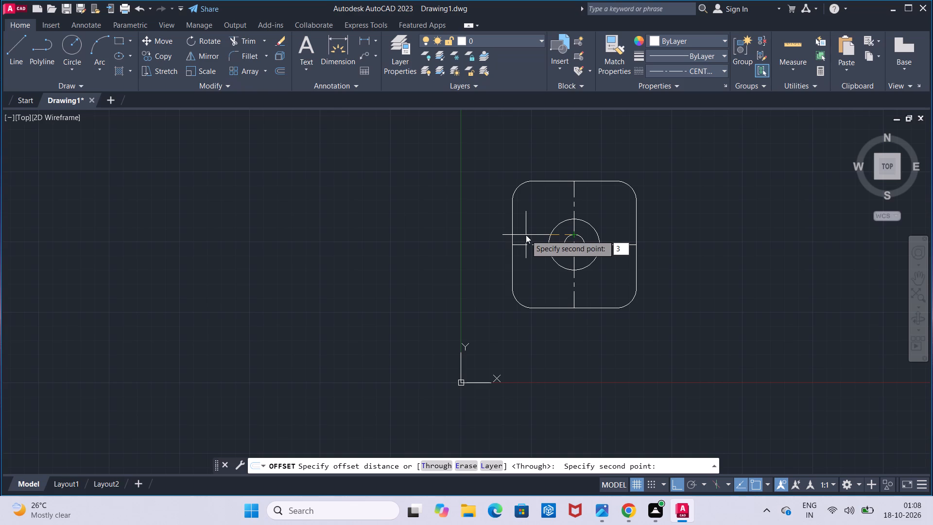
key(0)
key(Return)
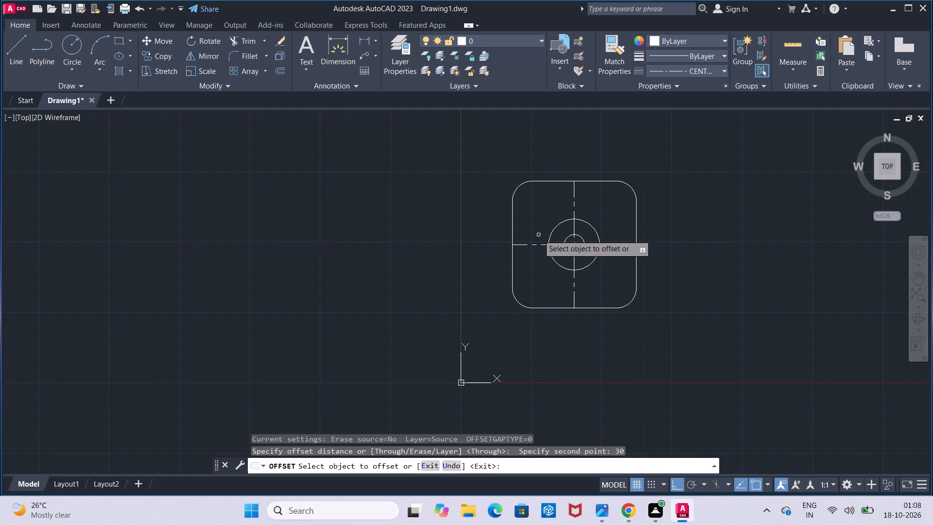
click(573, 231)
click(567, 235)
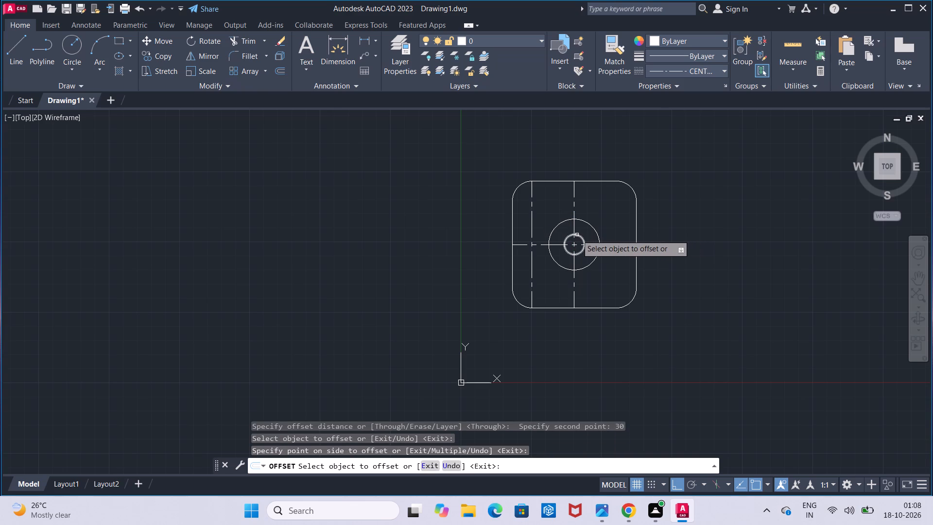
click(574, 229)
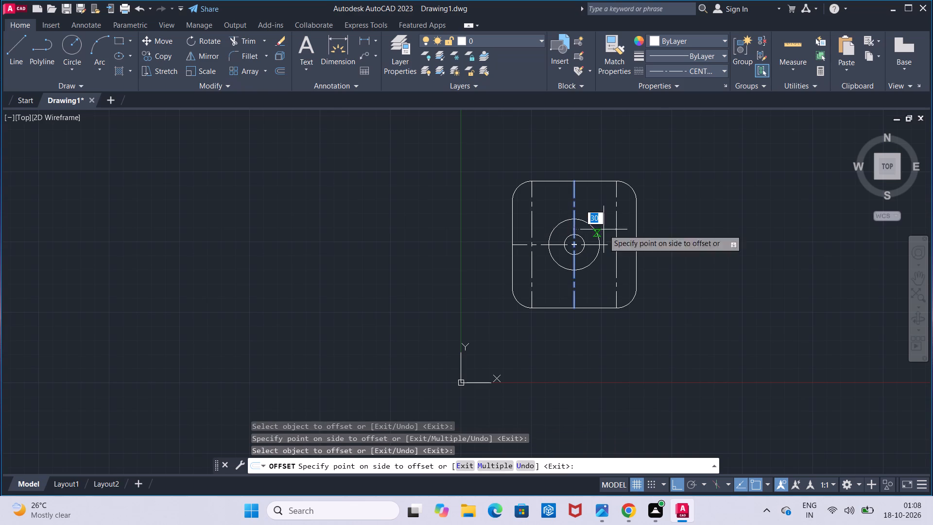
click(604, 229)
key(Escape)
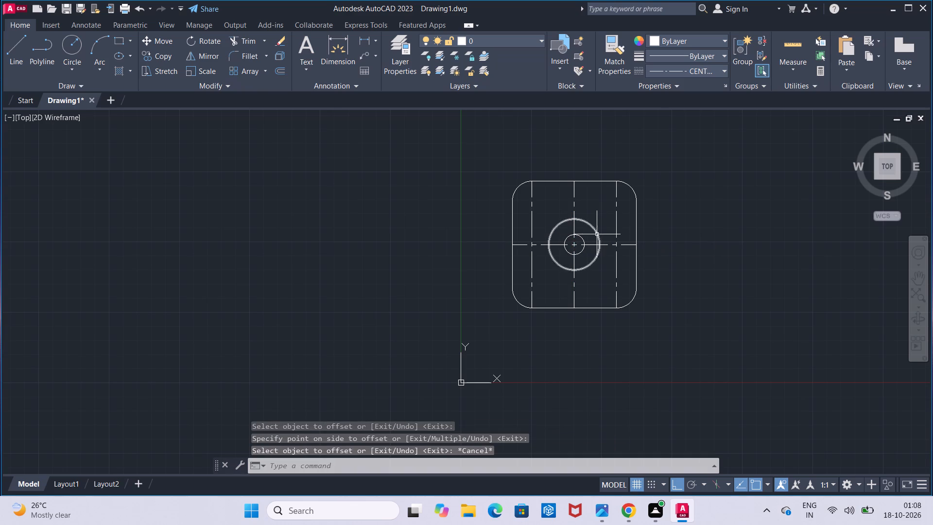
Offset the plate's horizontal centreline by 31 both above and below.
click(284, 69)
click(561, 247)
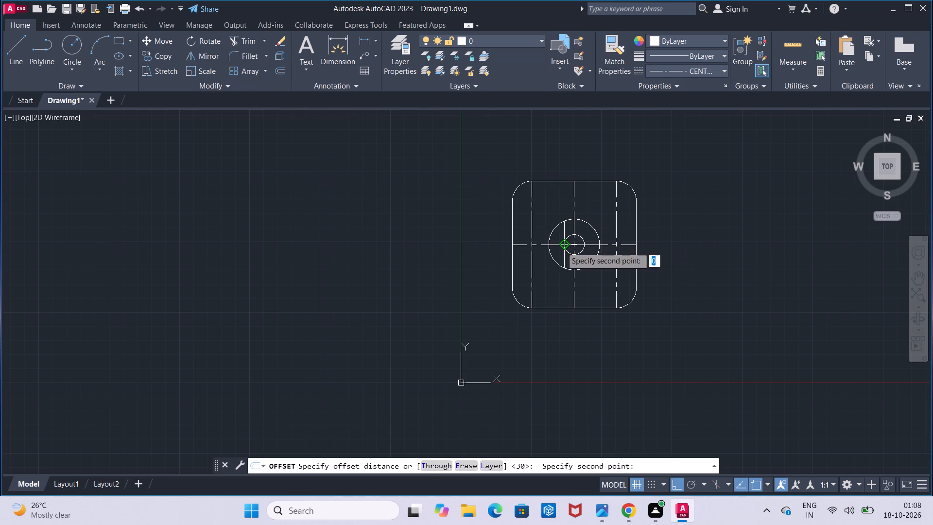
text(31)
key(Return)
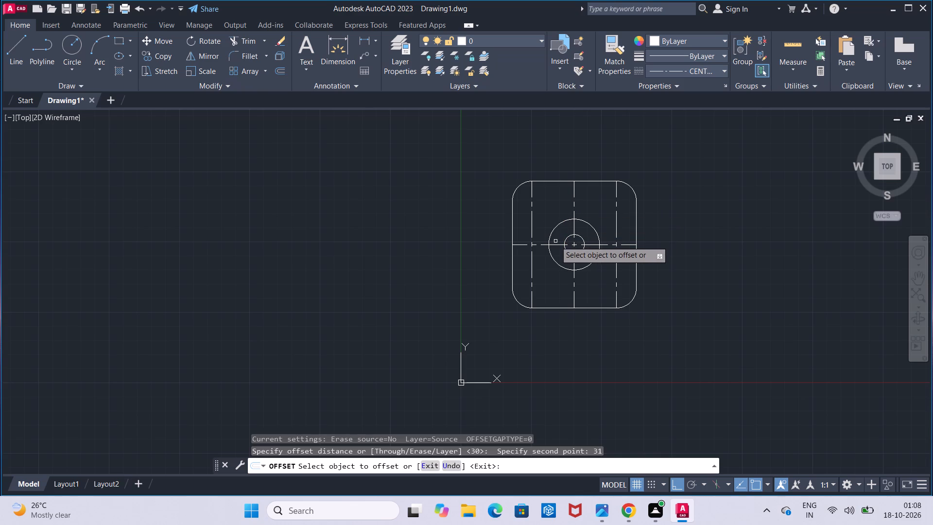
click(554, 243)
click(556, 234)
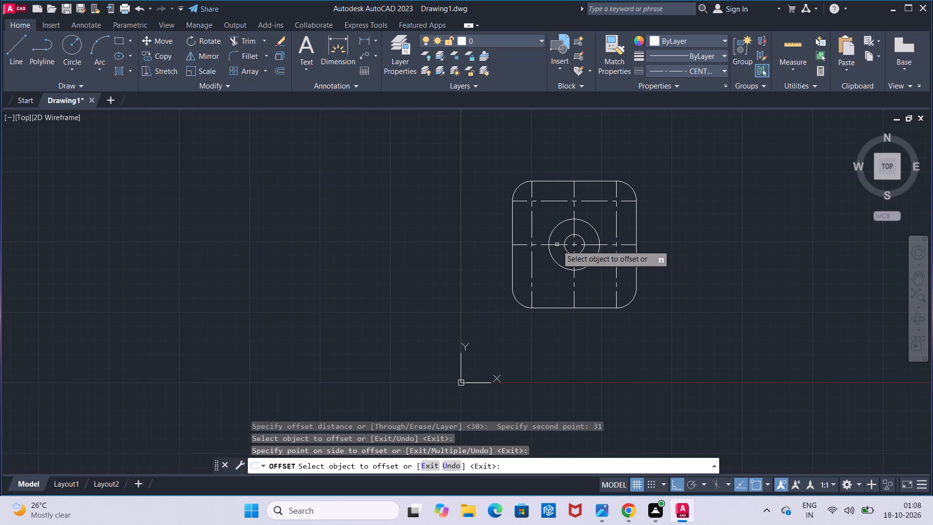
click(557, 245)
click(560, 264)
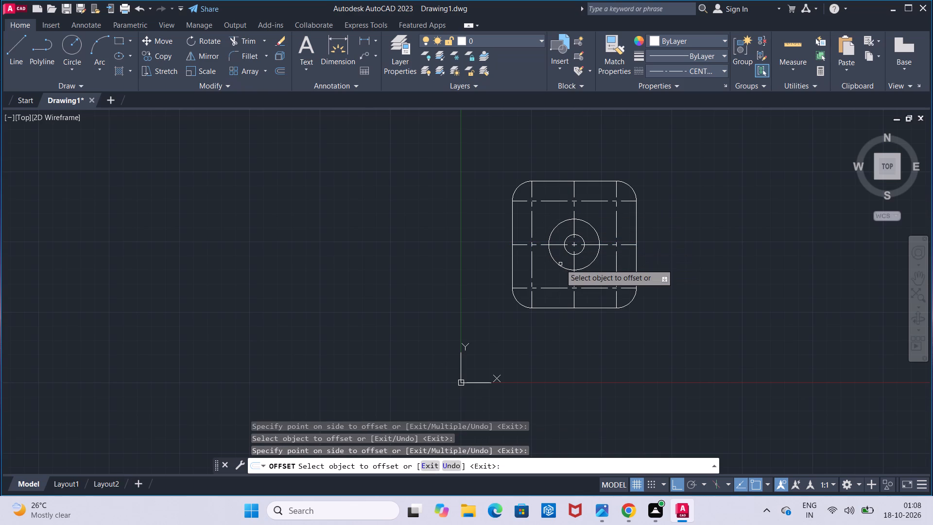
key(Escape)
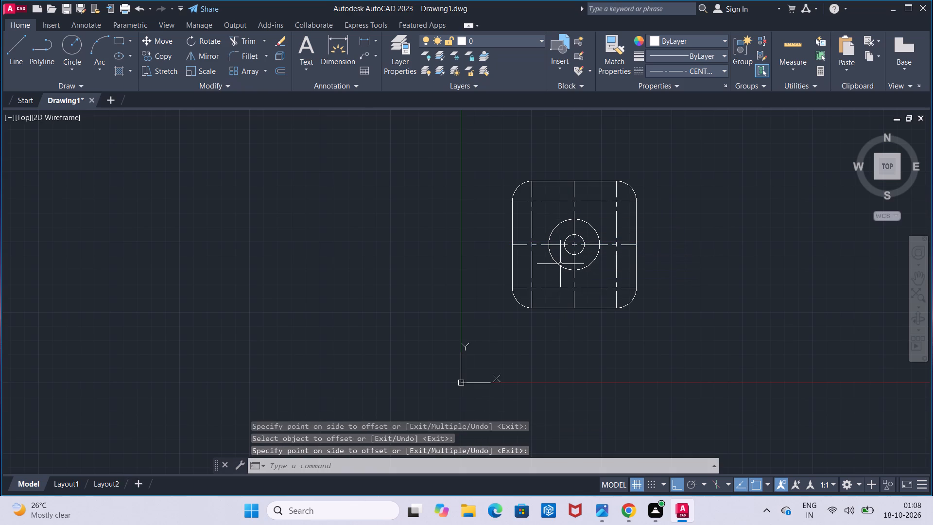
Trim the overhanging ends of the four offset centrelines so they form a closed rectangle inside the plate.
click(255, 42)
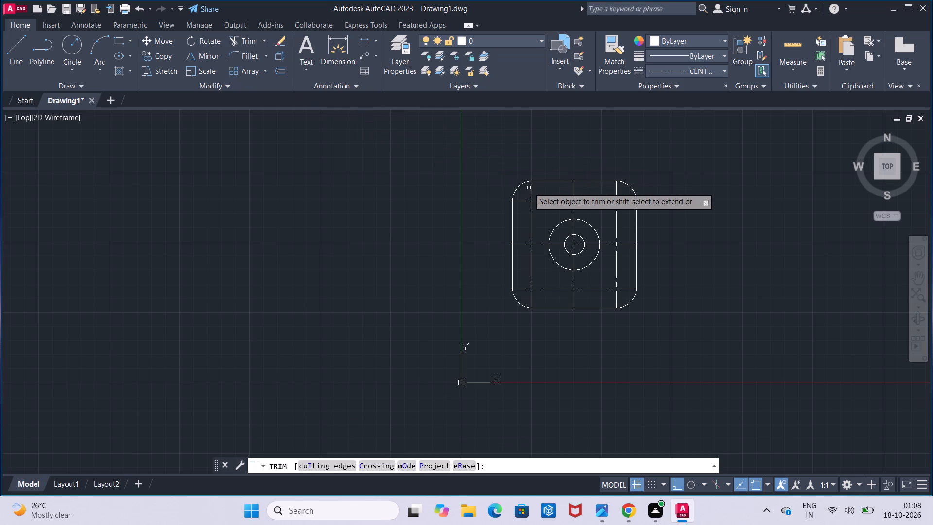
click(531, 189)
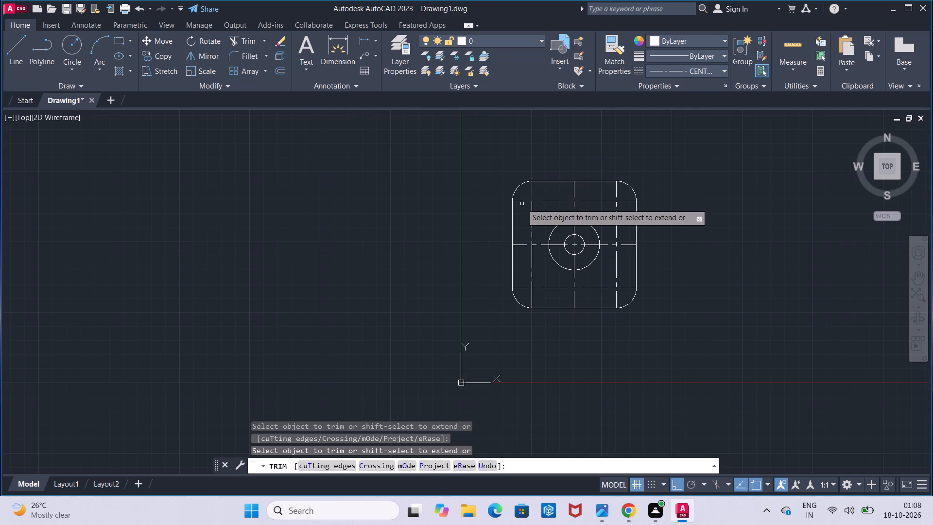
click(521, 202)
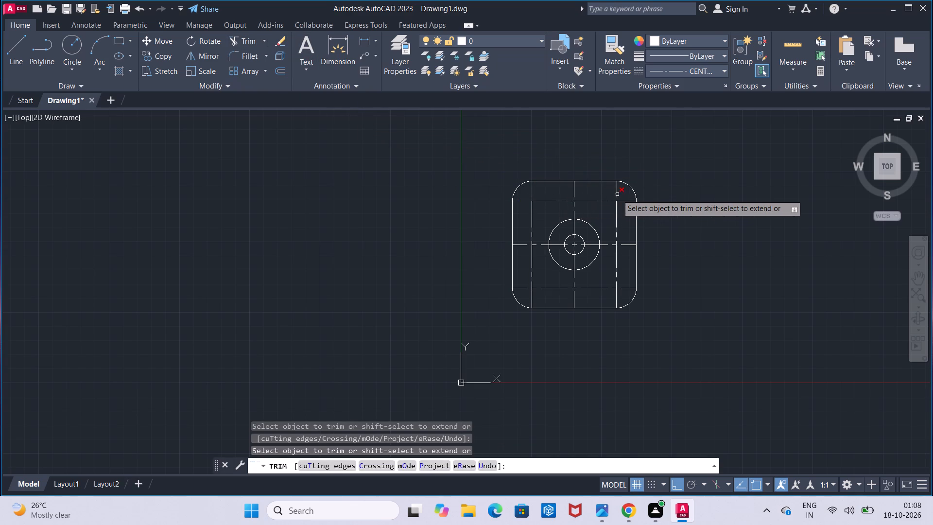
click(617, 194)
click(623, 199)
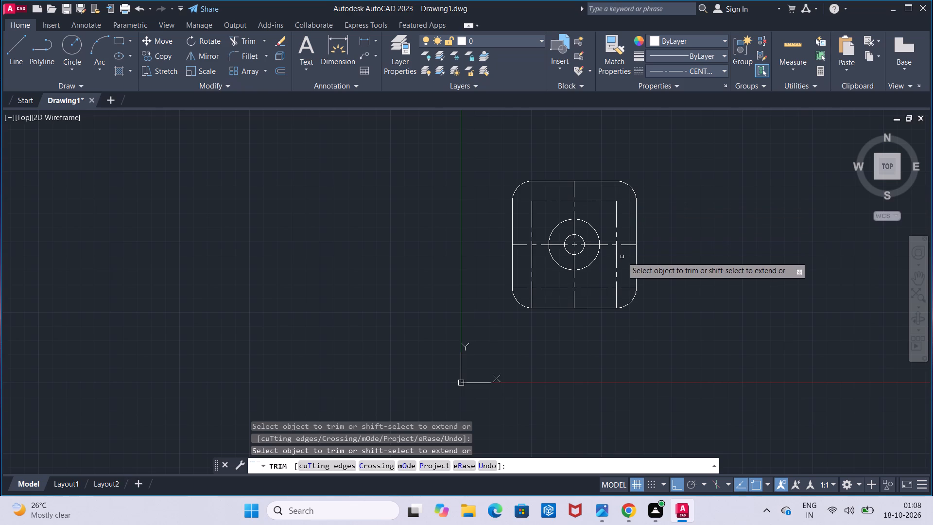
click(625, 288)
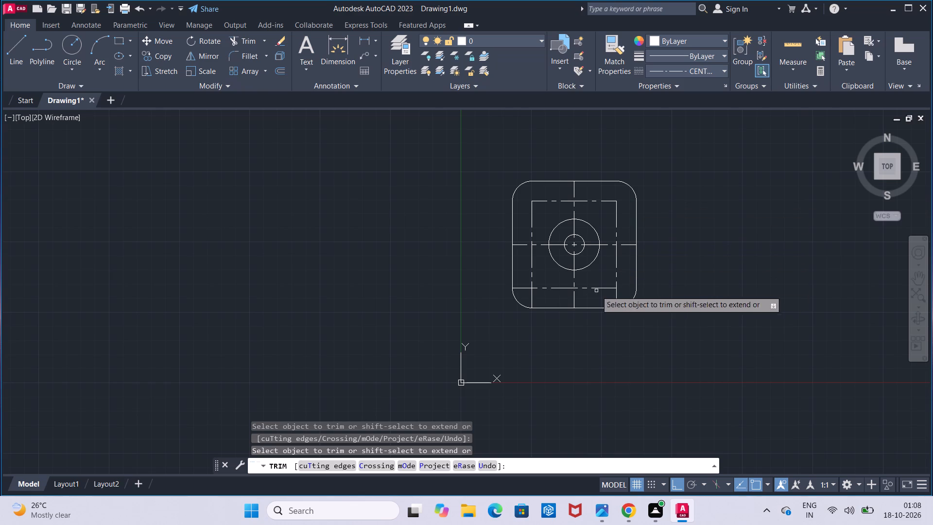
click(524, 289)
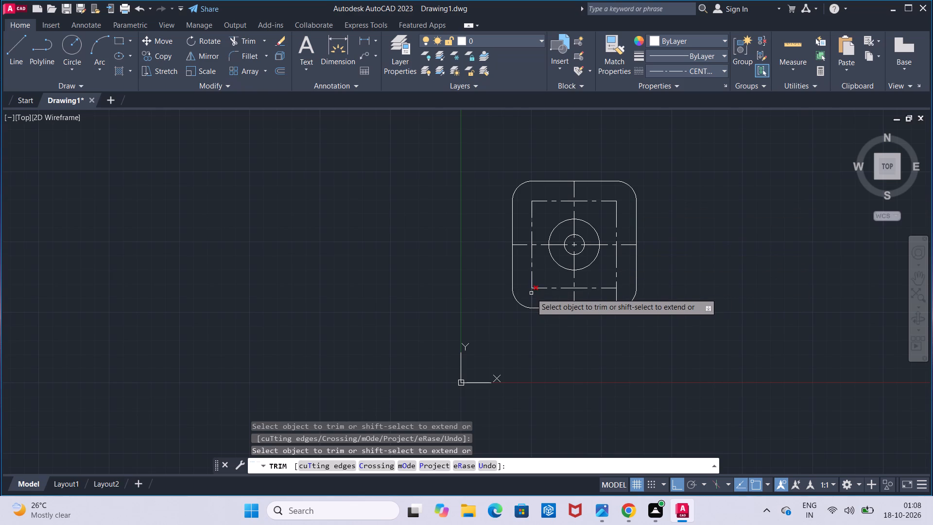
click(532, 293)
click(617, 297)
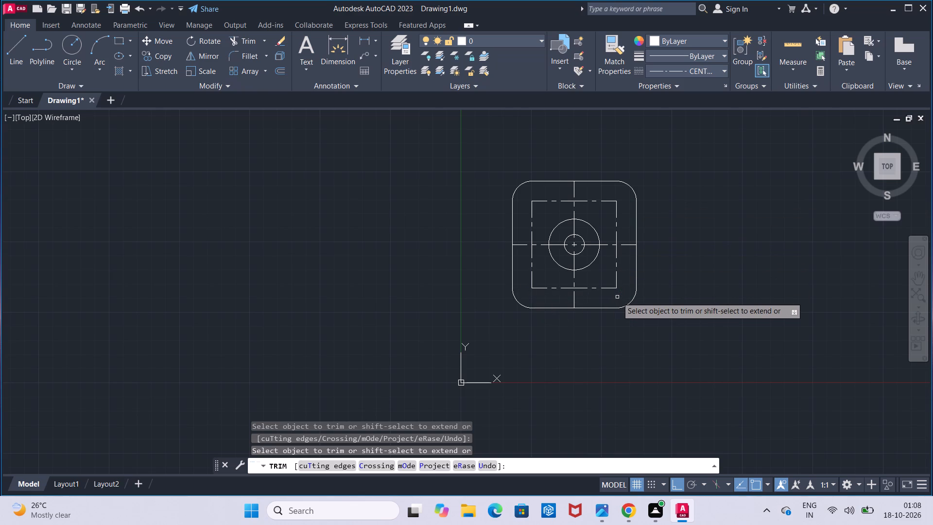
key(Escape)
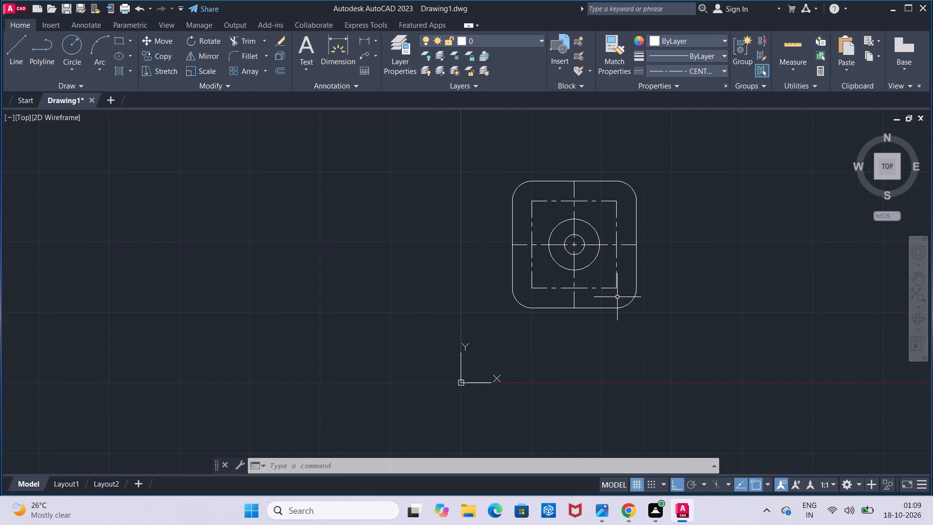
key(Escape)
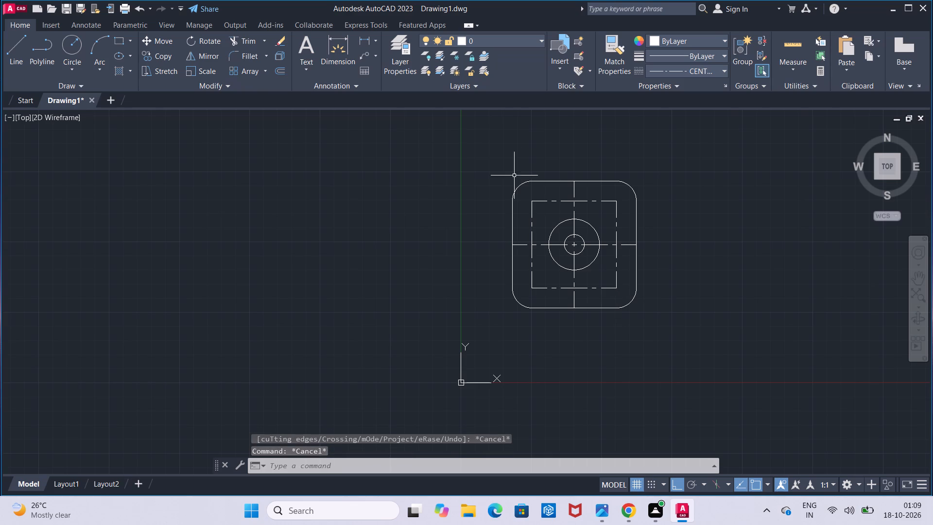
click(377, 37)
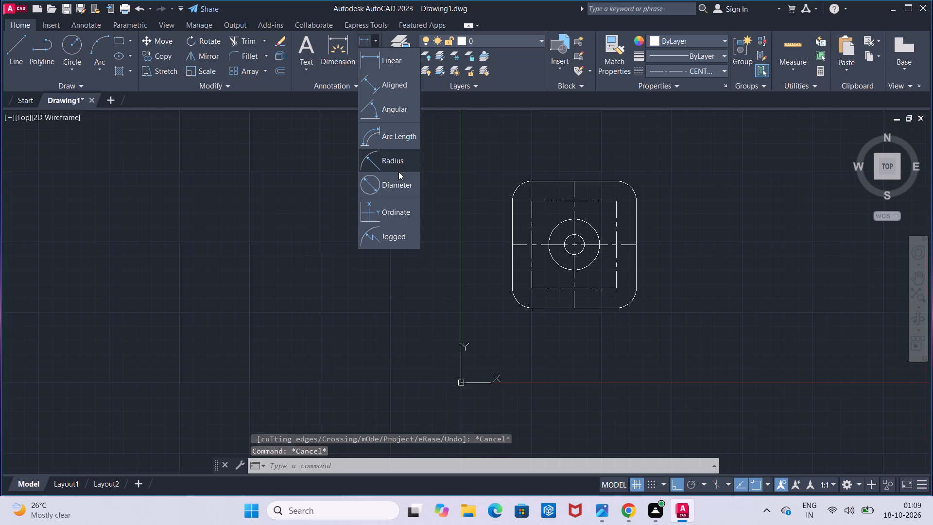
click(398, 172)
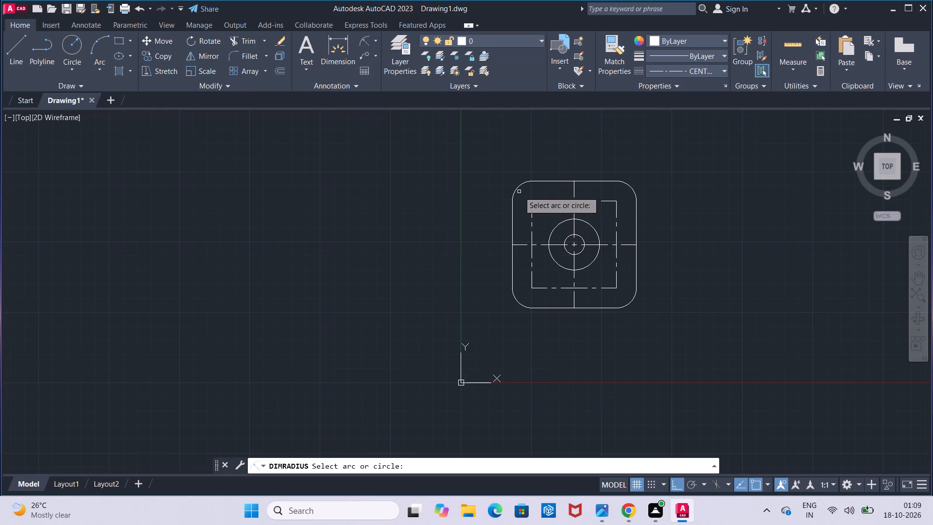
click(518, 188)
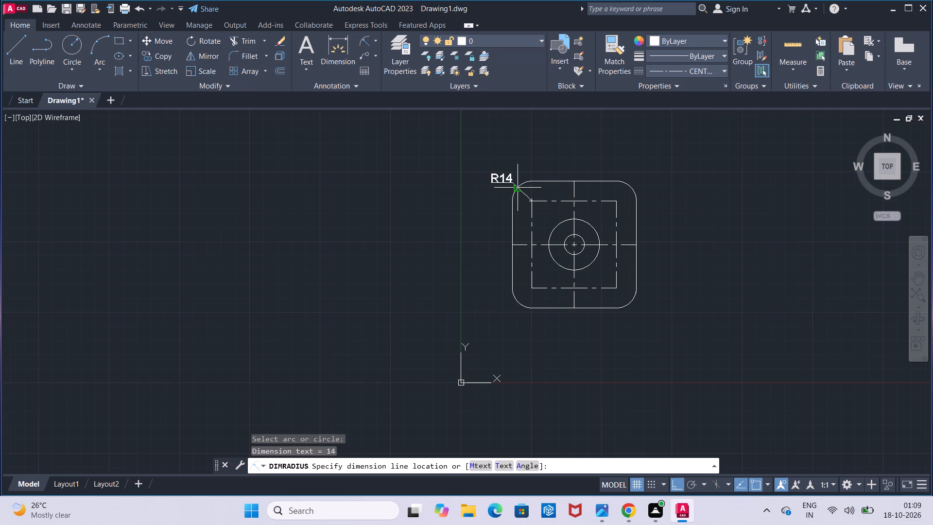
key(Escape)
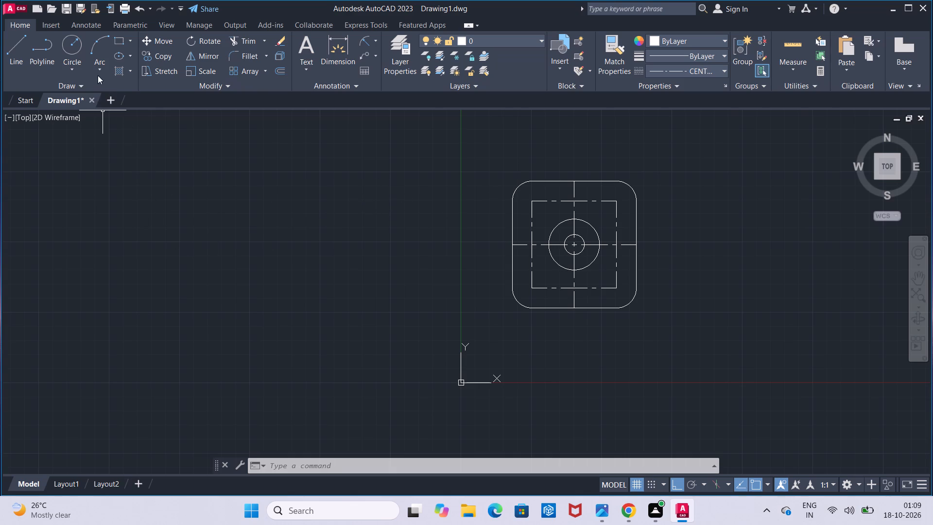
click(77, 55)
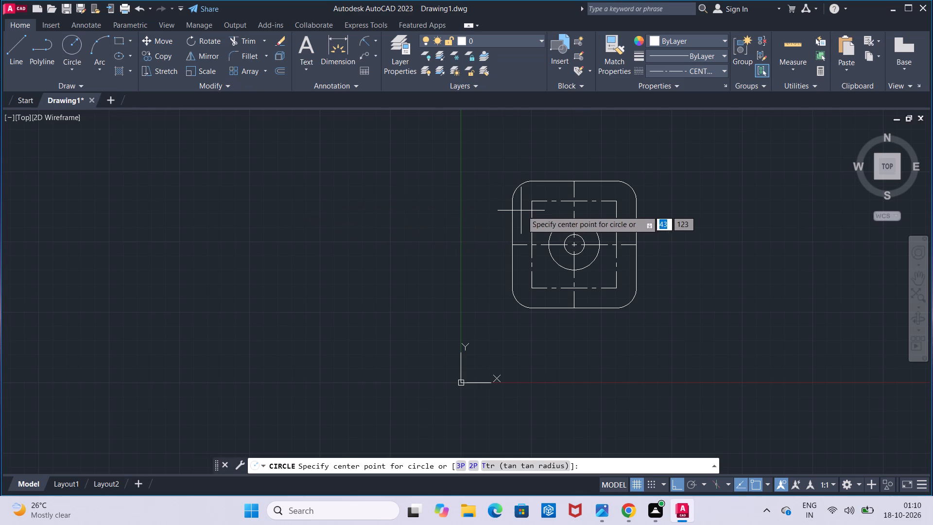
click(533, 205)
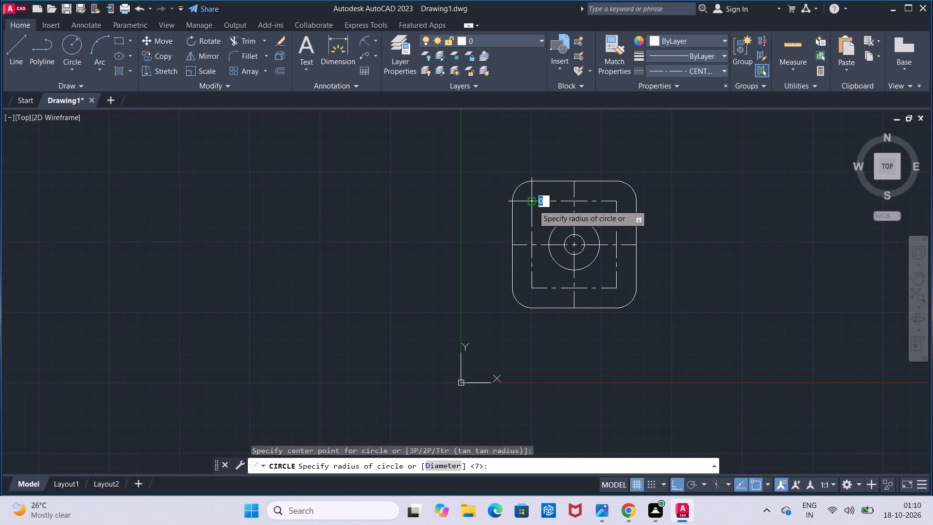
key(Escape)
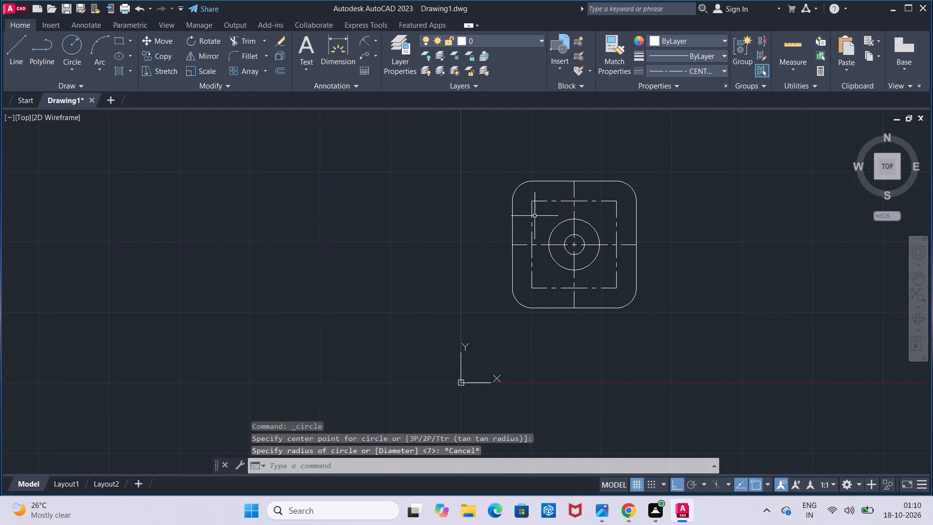
Set the current linetype back to ByLayer and draw a radius 8 circle at the centreline rectangle's upper-left corner.
click(699, 72)
click(698, 81)
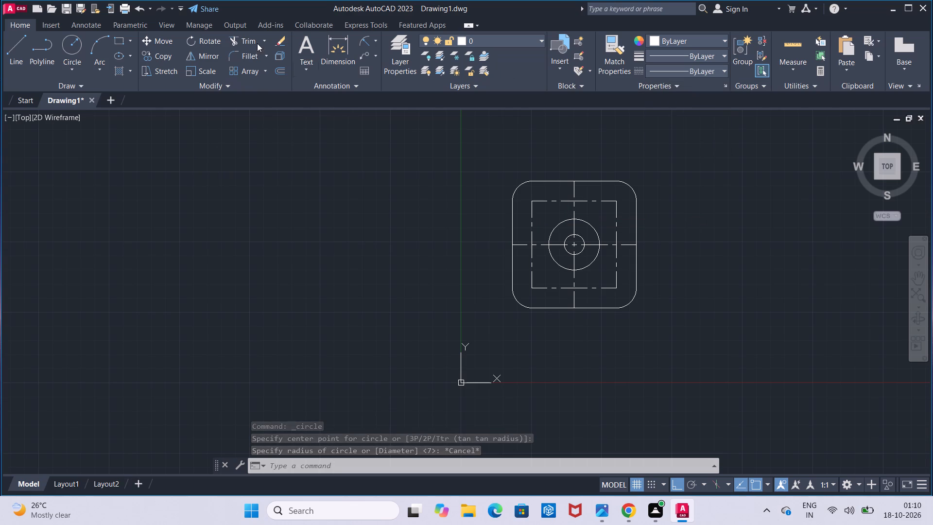
click(60, 51)
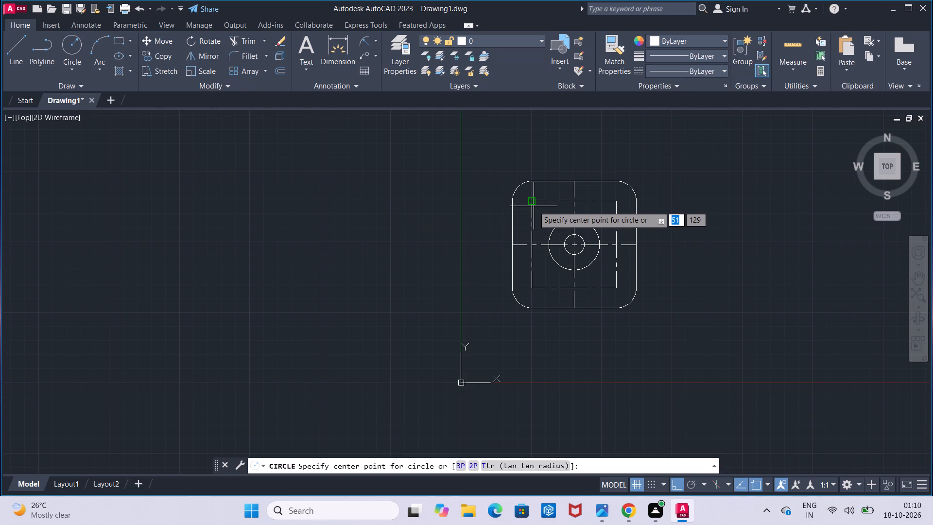
click(532, 202)
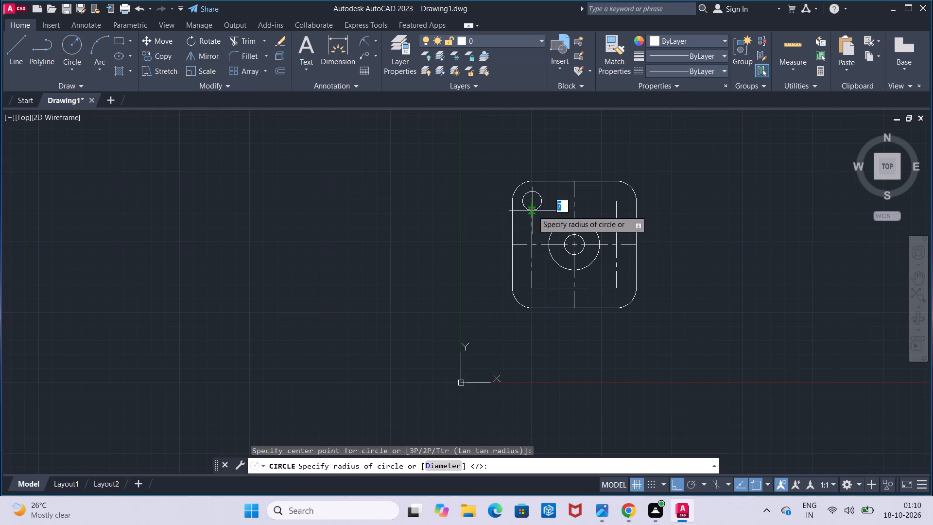
key(8)
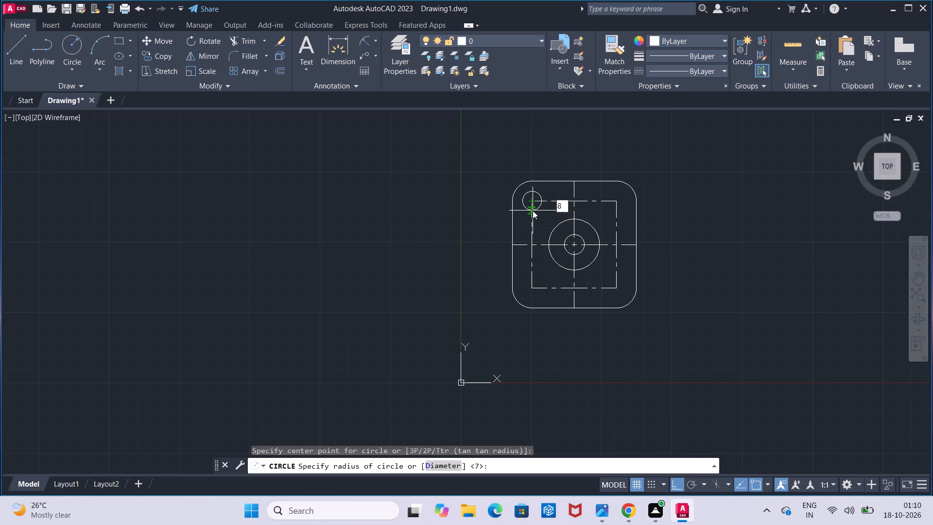
key(Return)
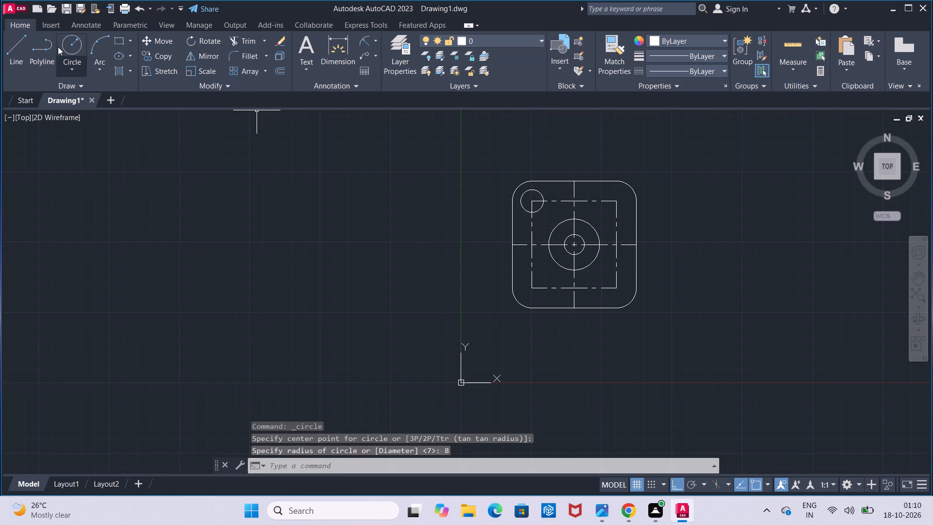
Draw a radius 4 circle concentric with the radius 8 circle at the centreline rectangle's upper-left corner.
click(69, 53)
scroll(534, 201, up, 2)
click(529, 204)
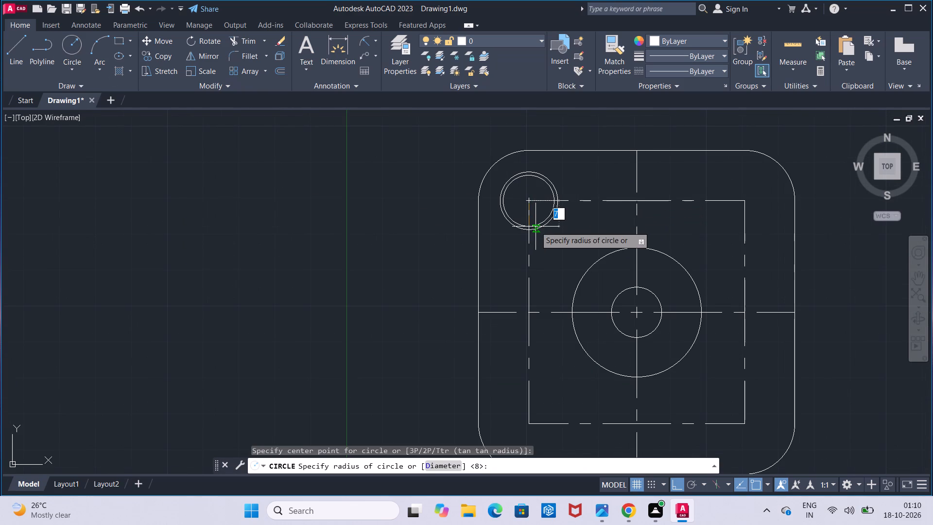
key(4)
key(Return)
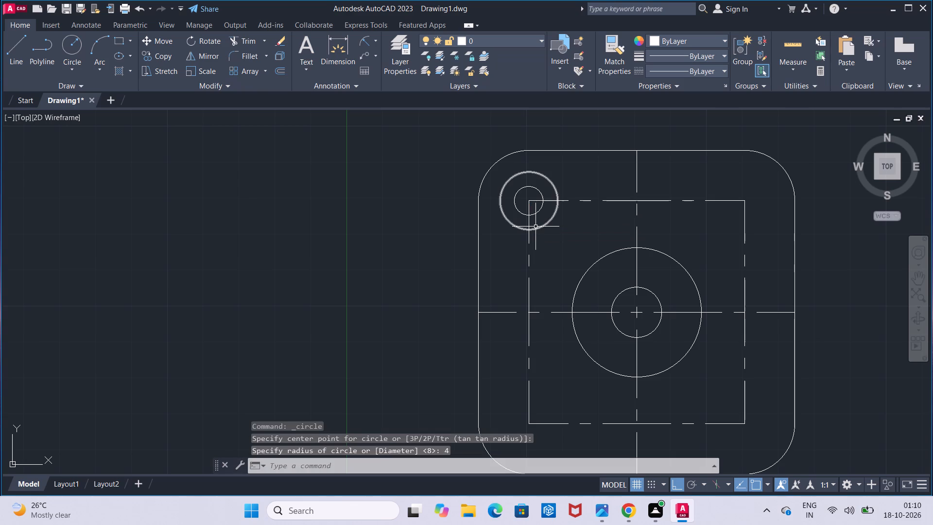
Copy the upper-left pair of concentric circles 60 to the right, onto the centreline rectangle's upper-right corner.
click(167, 54)
click(509, 222)
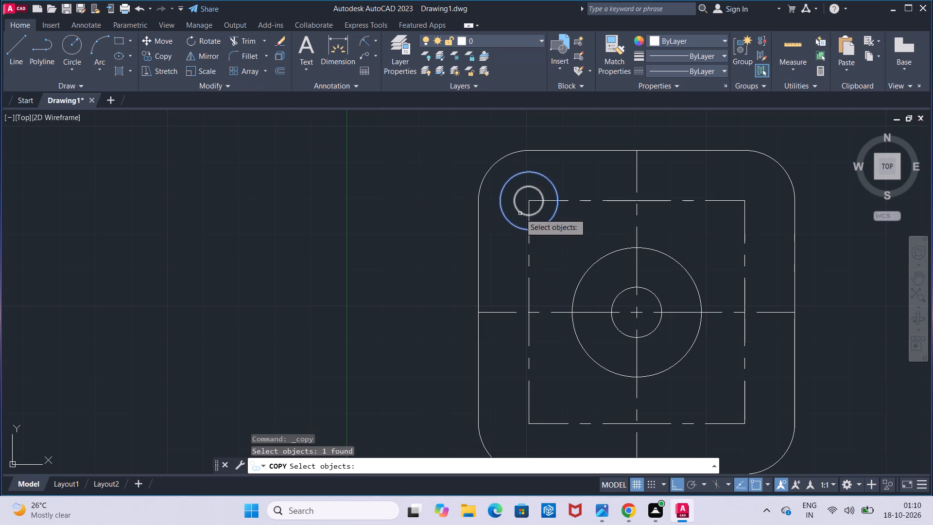
click(520, 213)
key(Return)
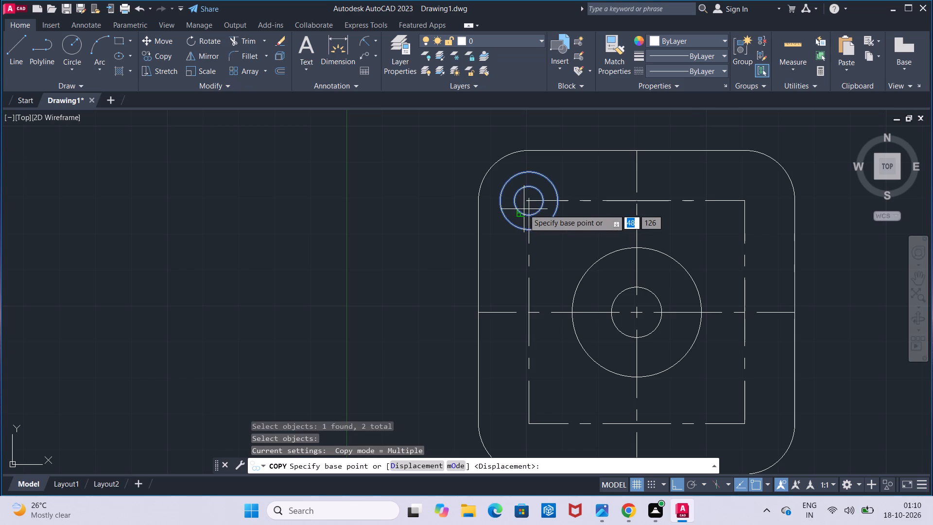
click(529, 204)
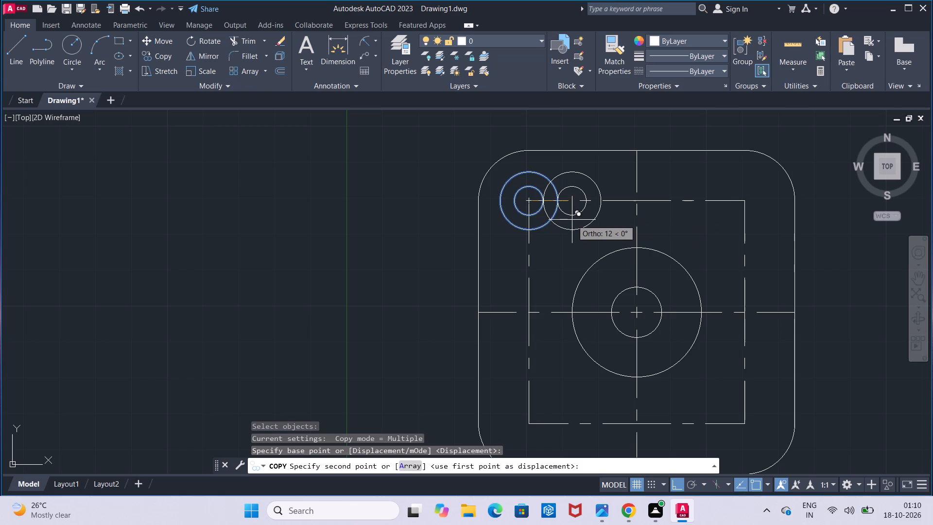
key(6)
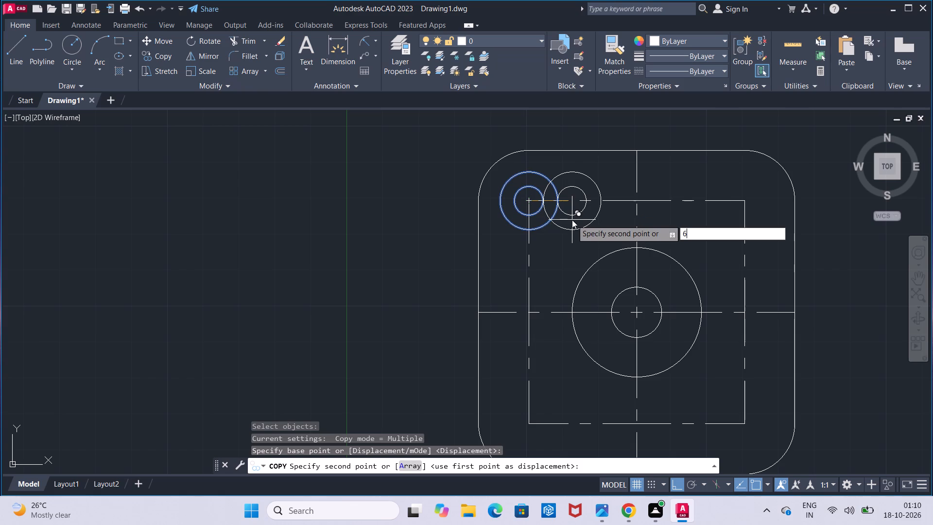
key(0)
key(Return)
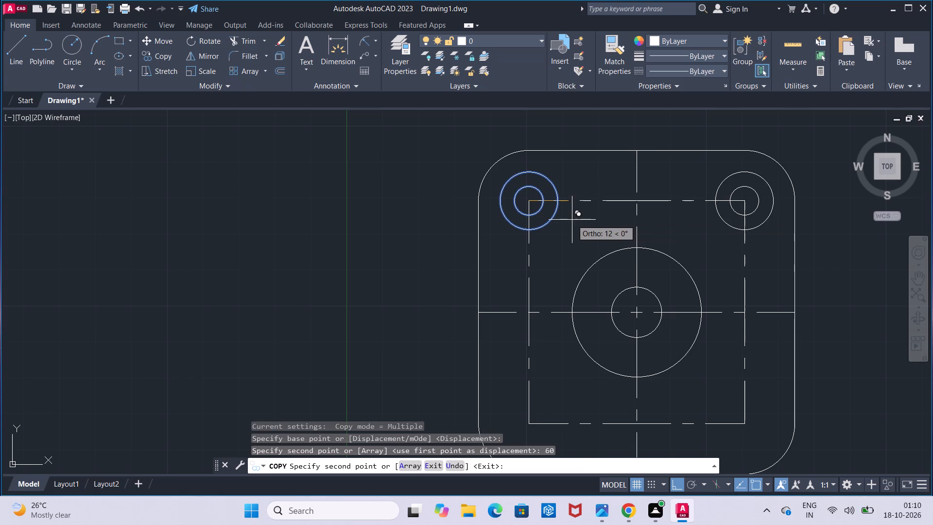
key(Escape)
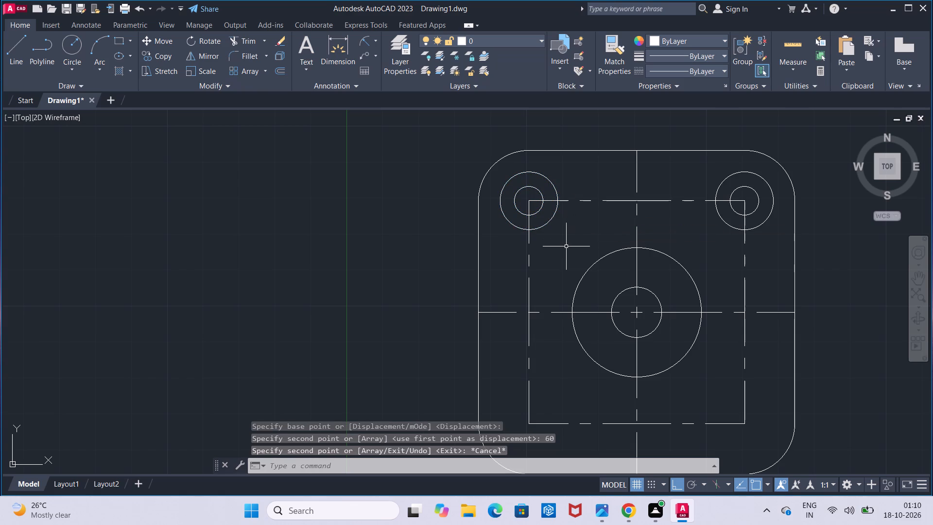
Copy the upper-left pair of concentric circles 62 straight down, onto the centreline rectangle's lower-left corner.
middle_drag(566, 247, 606, 206)
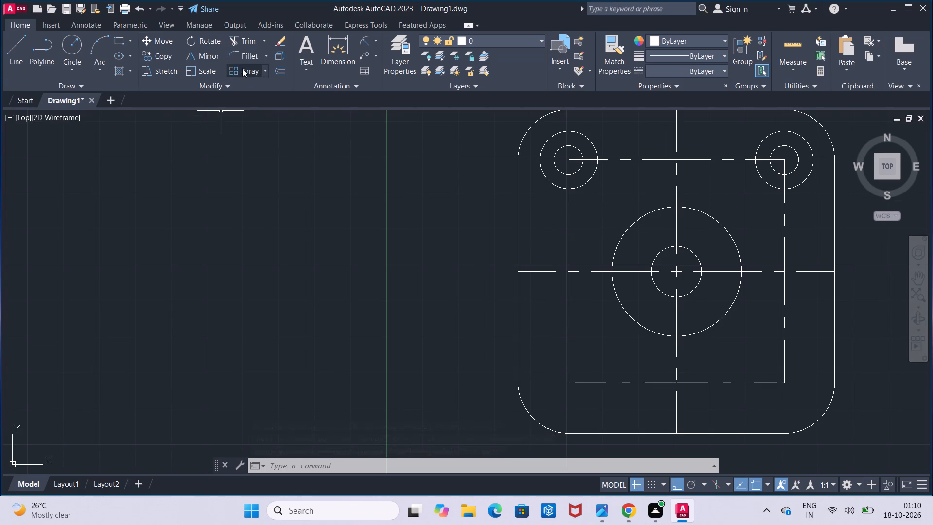
click(165, 55)
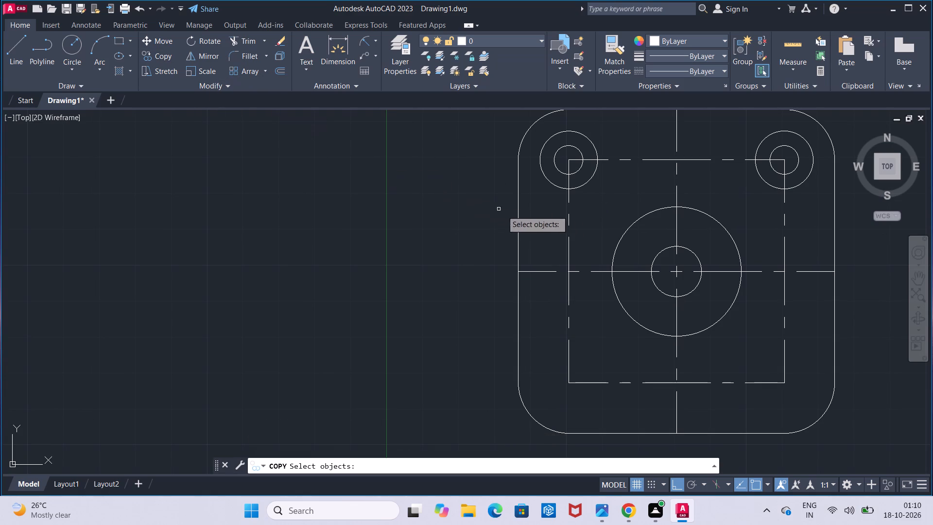
click(550, 184)
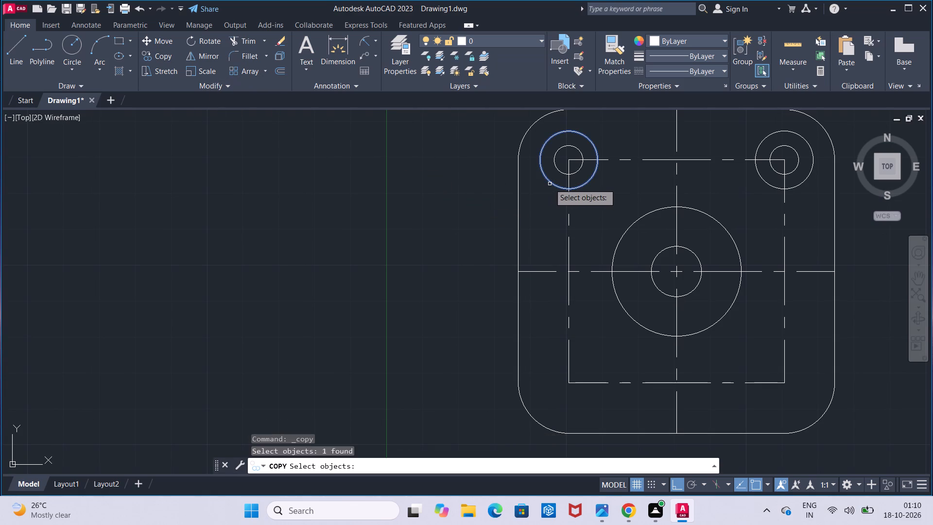
click(560, 173)
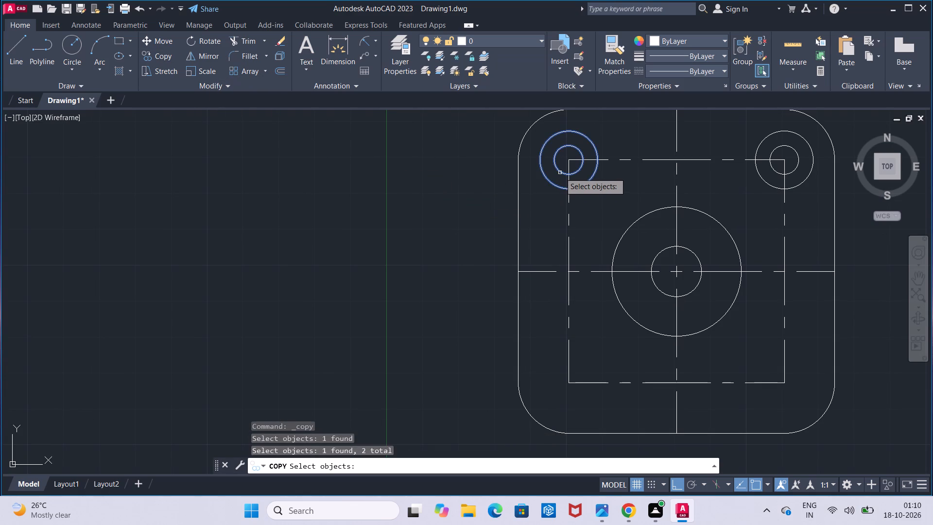
key(Return)
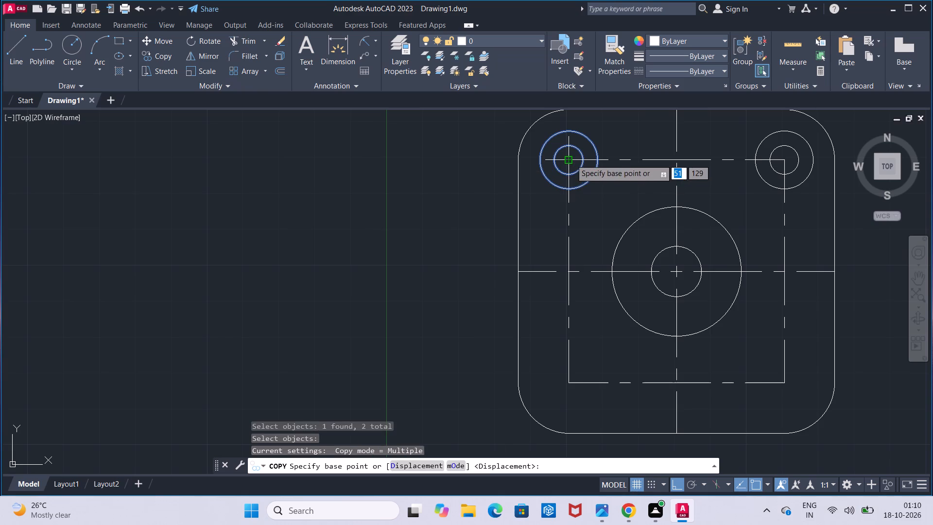
click(571, 159)
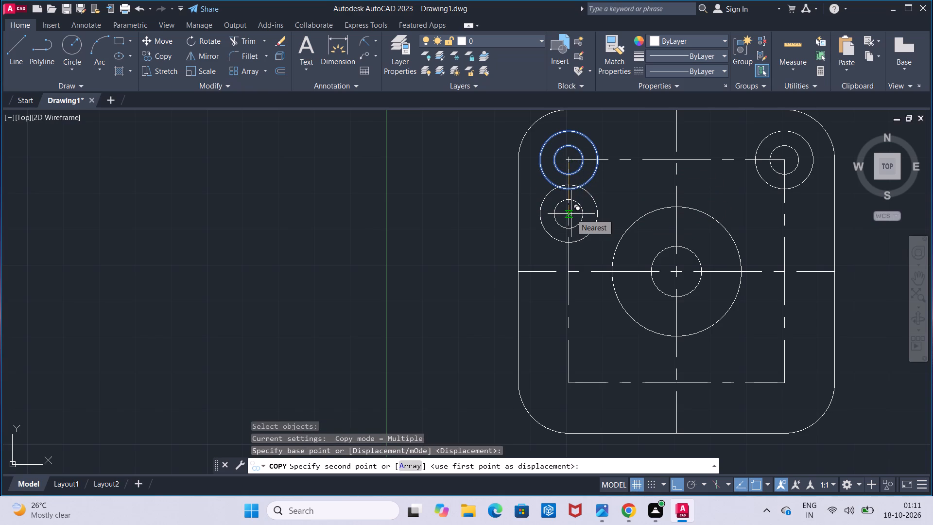
key(6)
key(2)
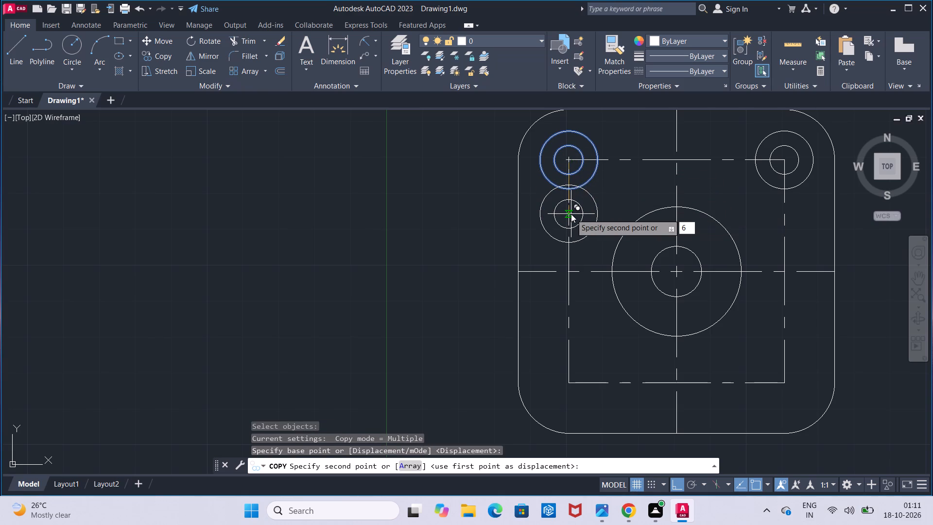
key(Return)
key(Escape)
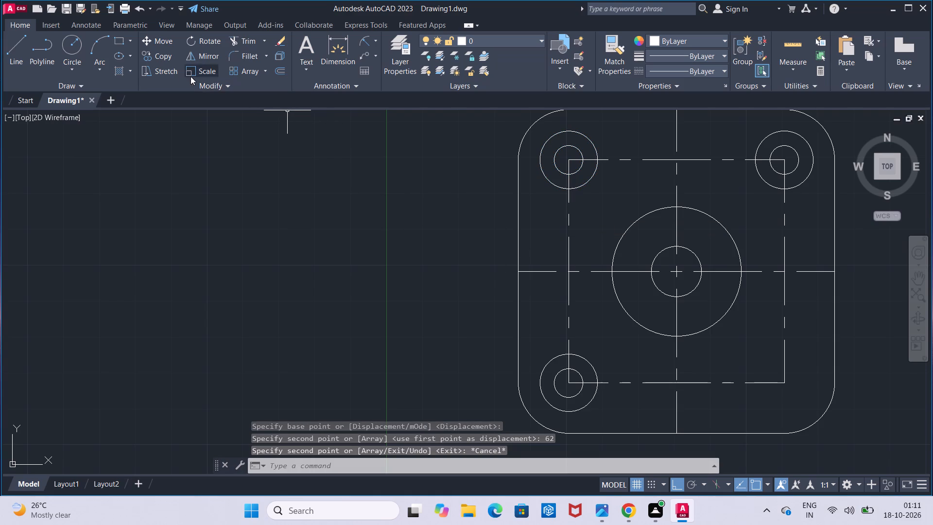
Copy the lower-left pair of concentric circles 60 to the right, onto the centreline rectangle's lower-right corner.
click(173, 61)
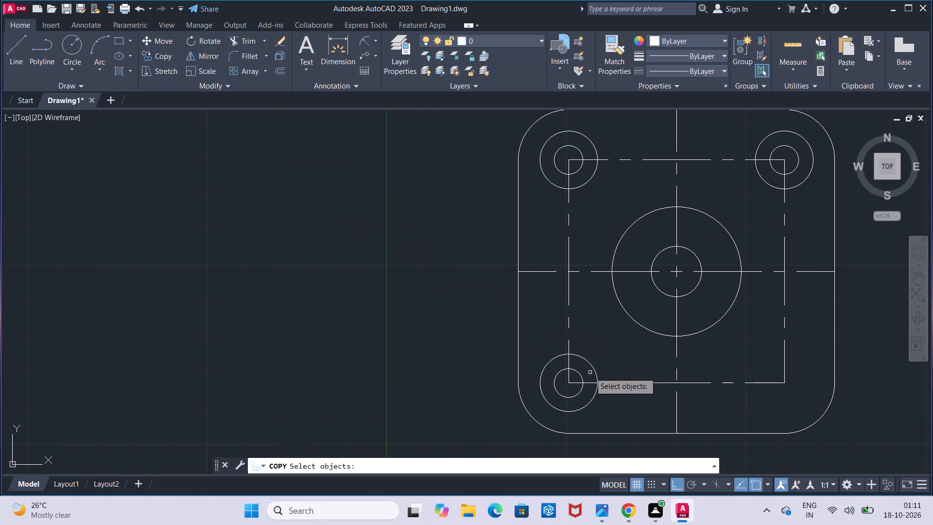
click(592, 365)
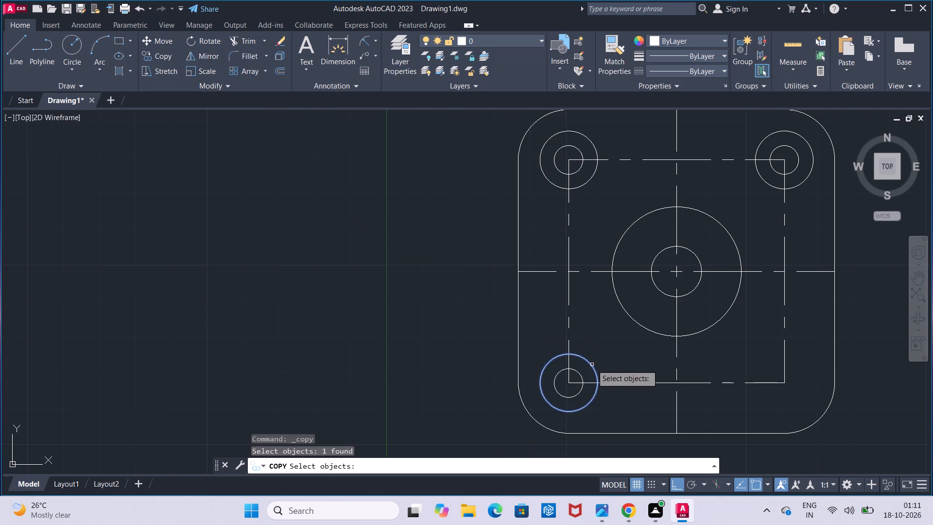
click(581, 372)
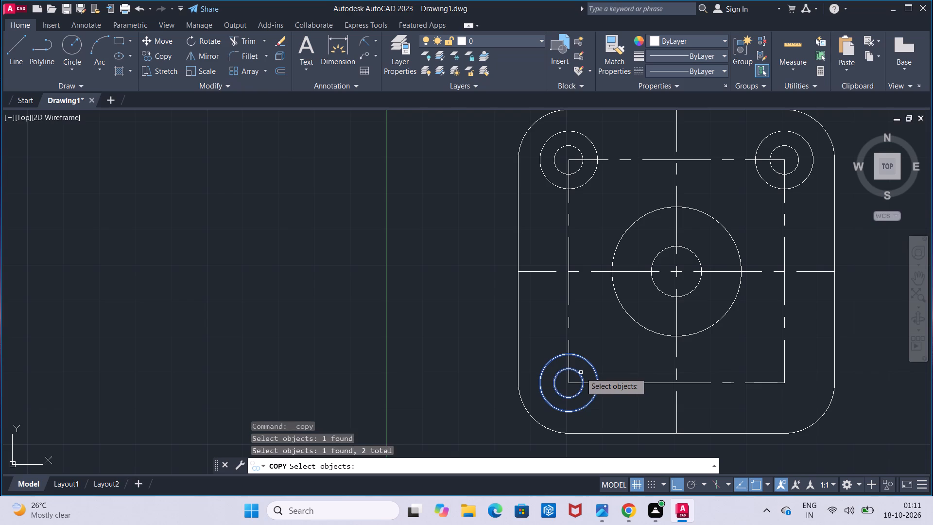
key(Return)
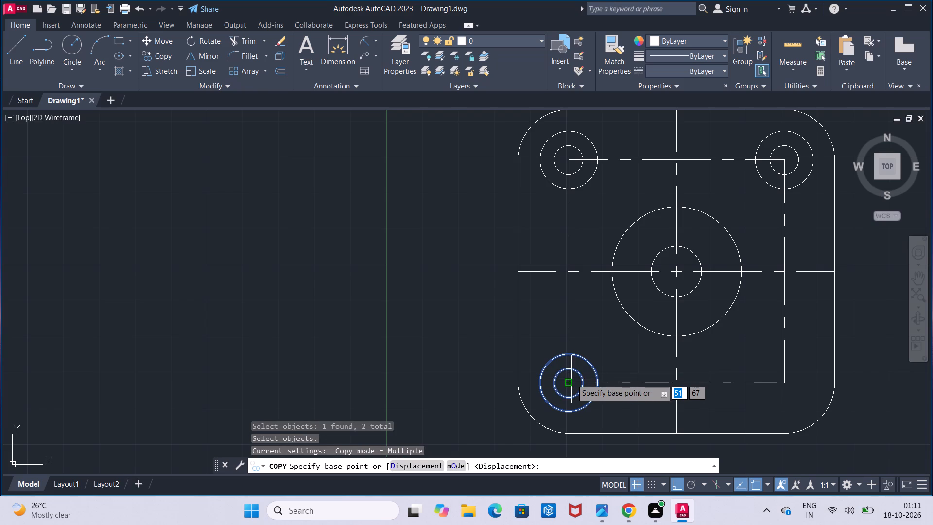
click(569, 382)
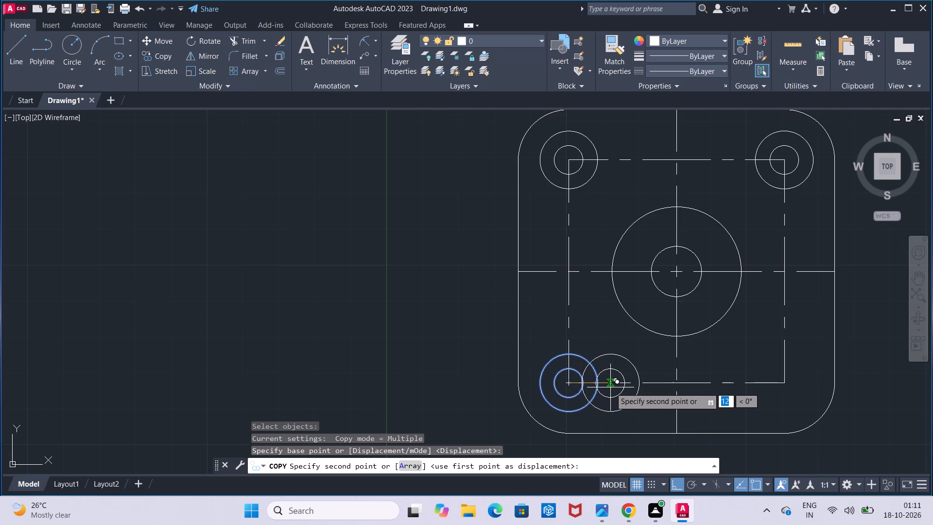
key(6)
key(0)
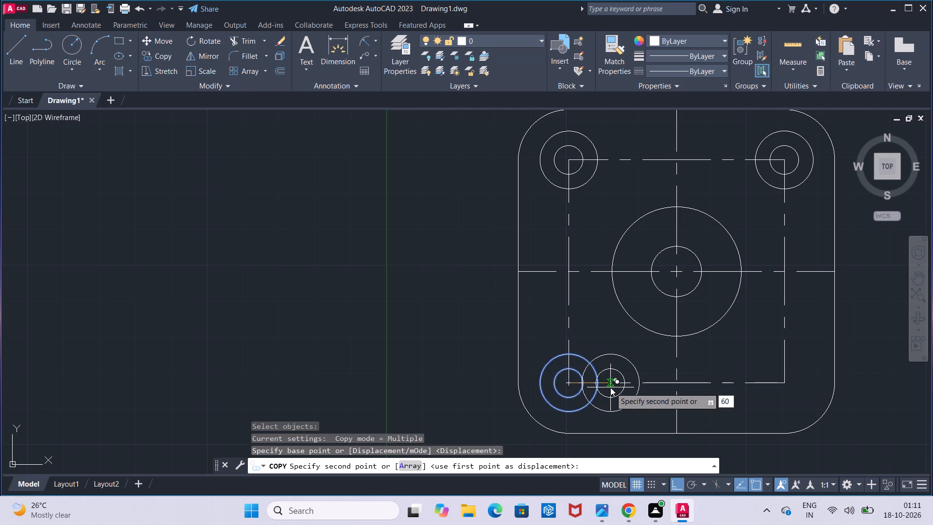
key(Return)
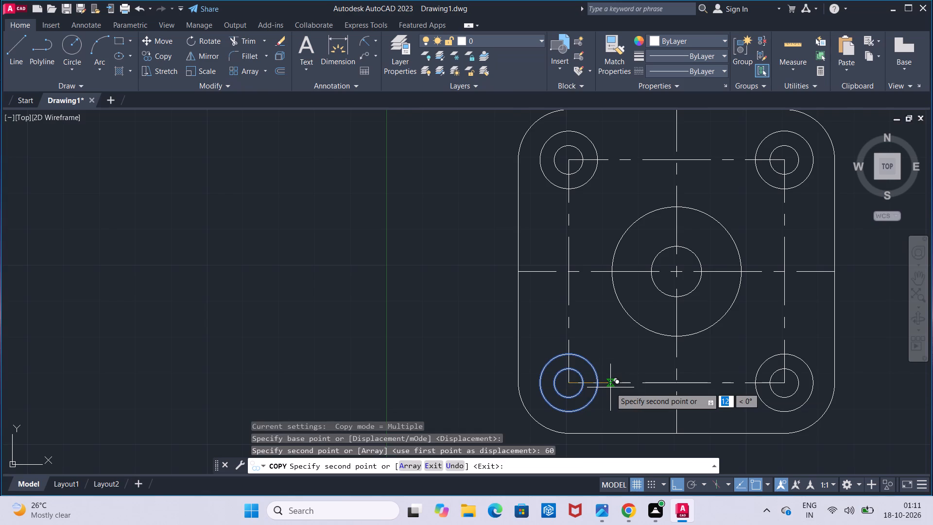
key(Escape)
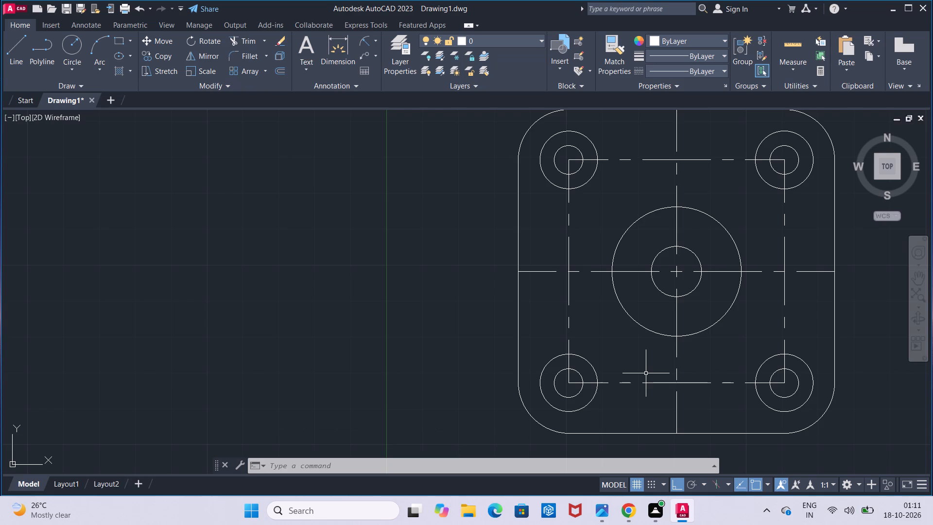
Draw a vertical line 90 long to the right of the plate, starting level with its top edge.
scroll(646, 373, down, 3)
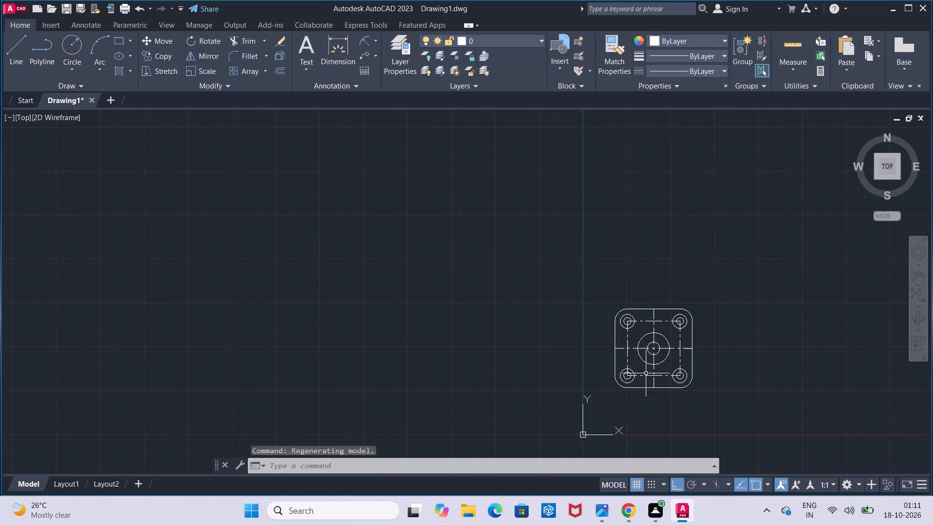
middle_drag(714, 362, 674, 345)
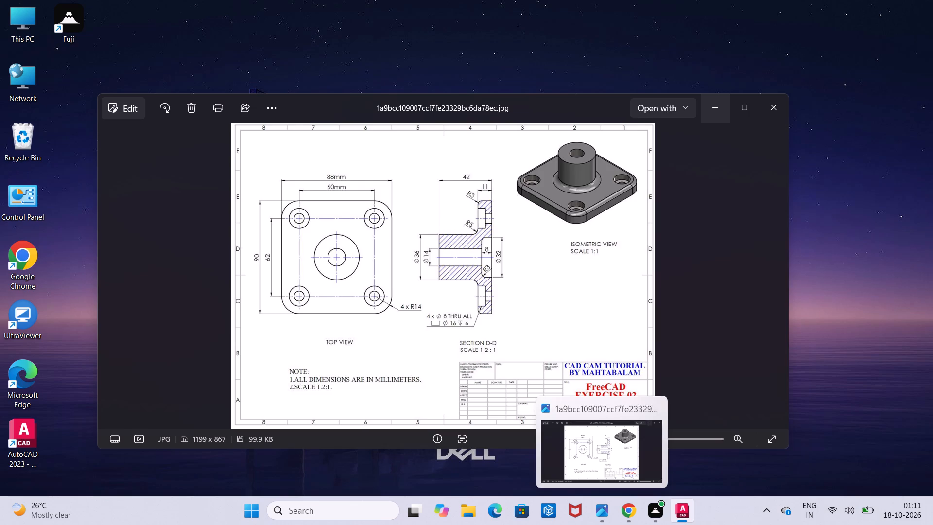
click(15, 65)
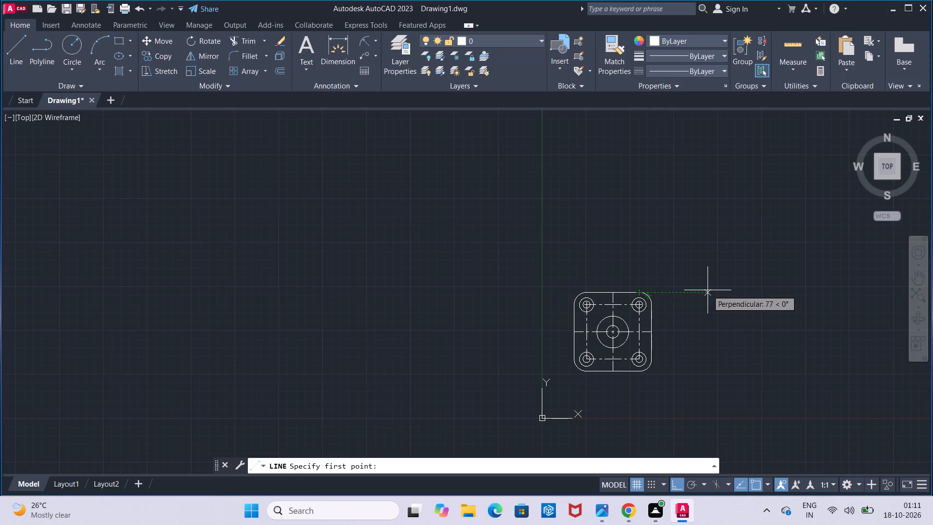
click(765, 292)
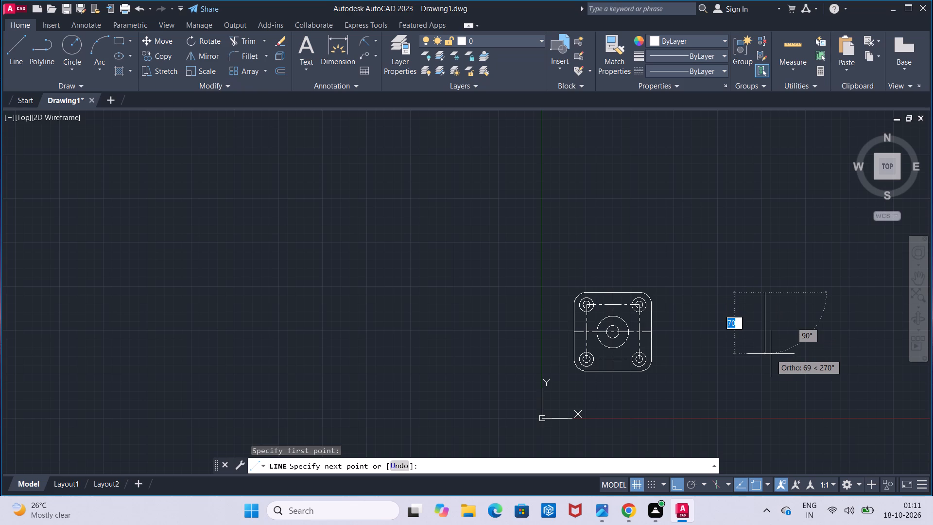
text(90)
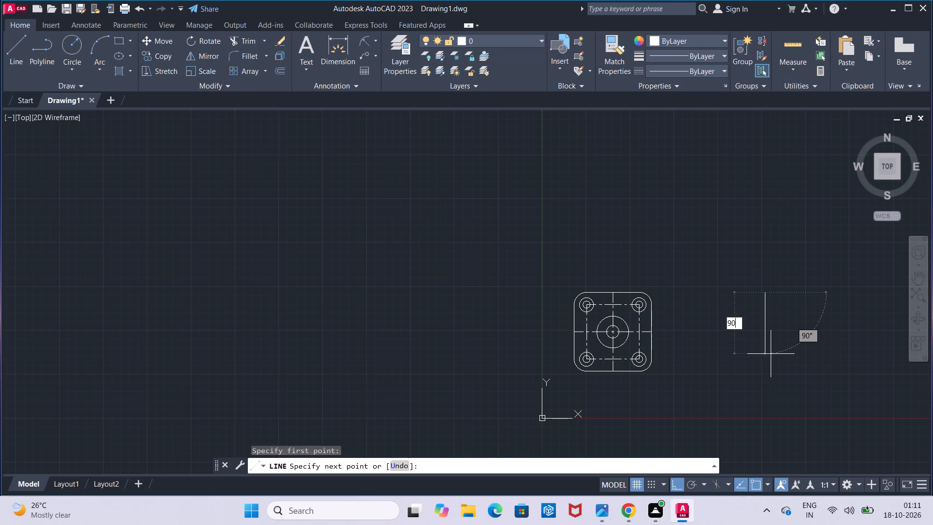
key(Return)
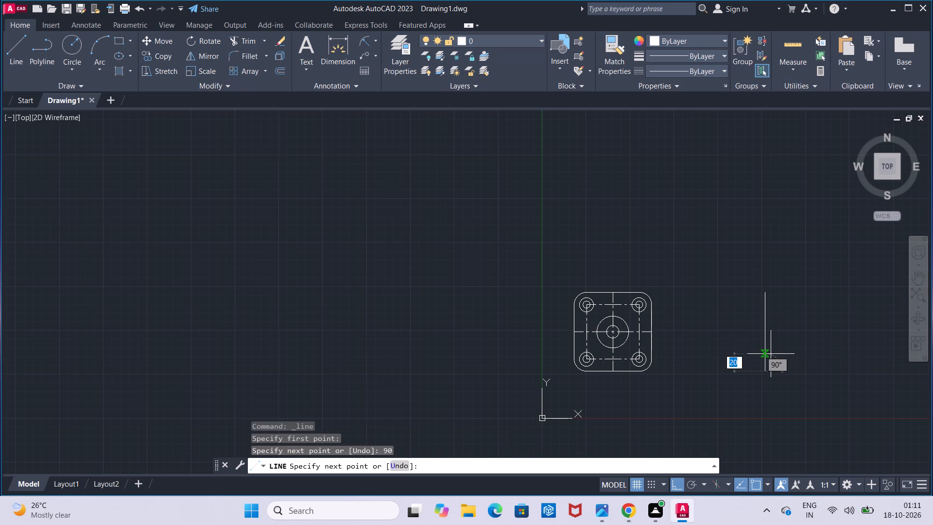
key(Escape)
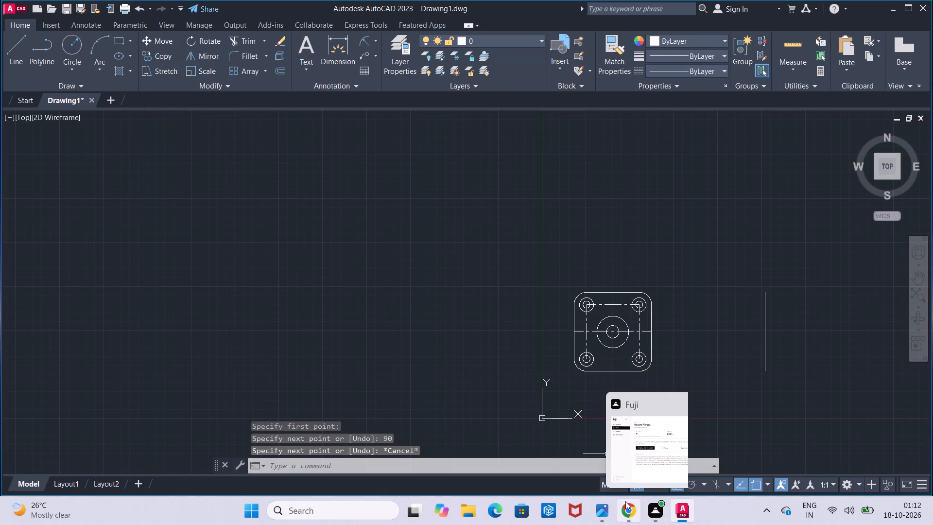
Switch to Chrome, close the YouTube tab, and minimize the browser to return to the drawing.
click(611, 468)
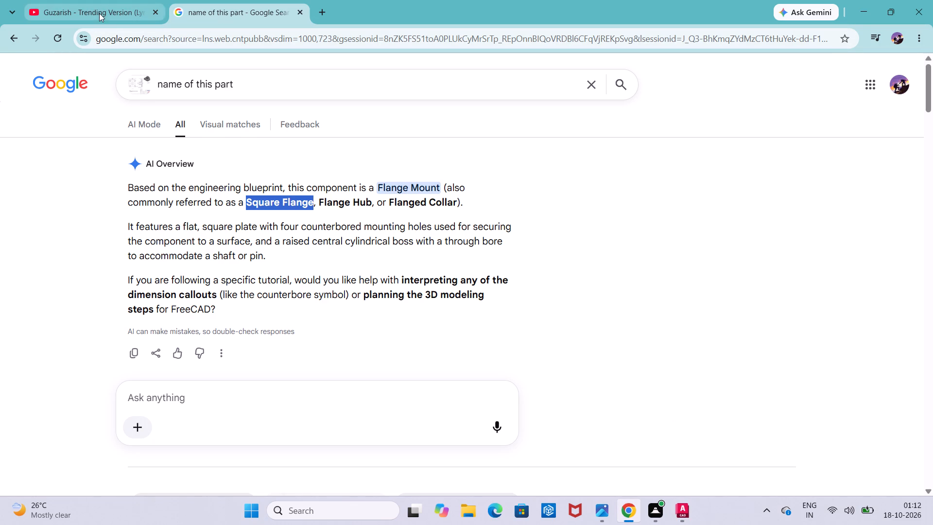
click(154, 12)
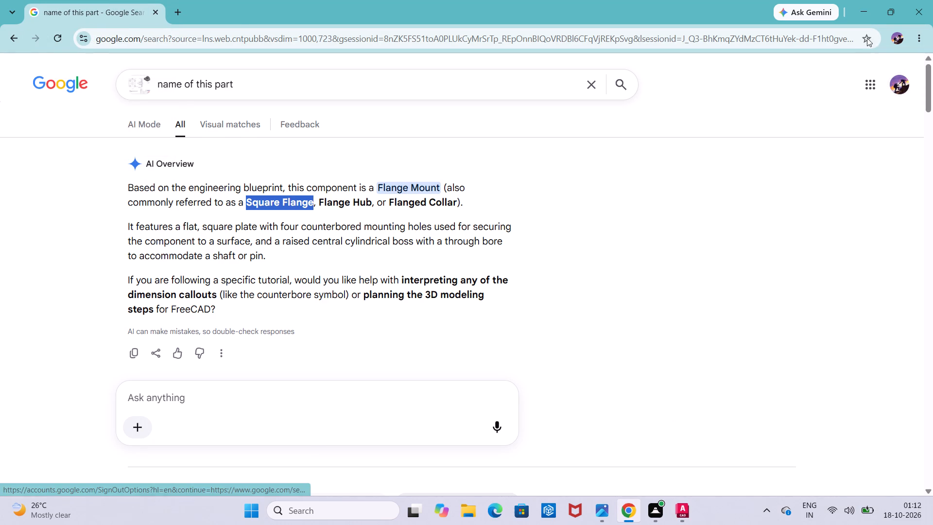
click(865, 23)
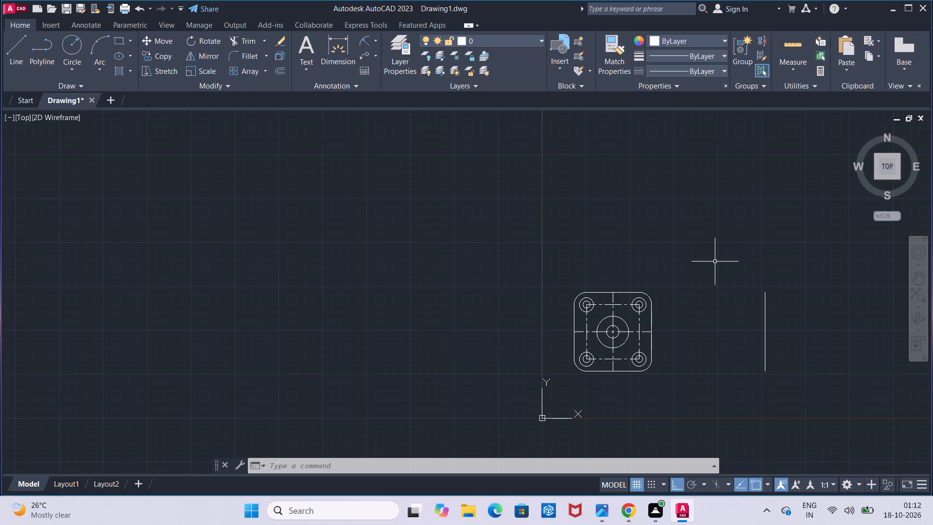
Draw a horizontal line 11 long leftward from the top end of the separate 90-long vertical line.
click(21, 45)
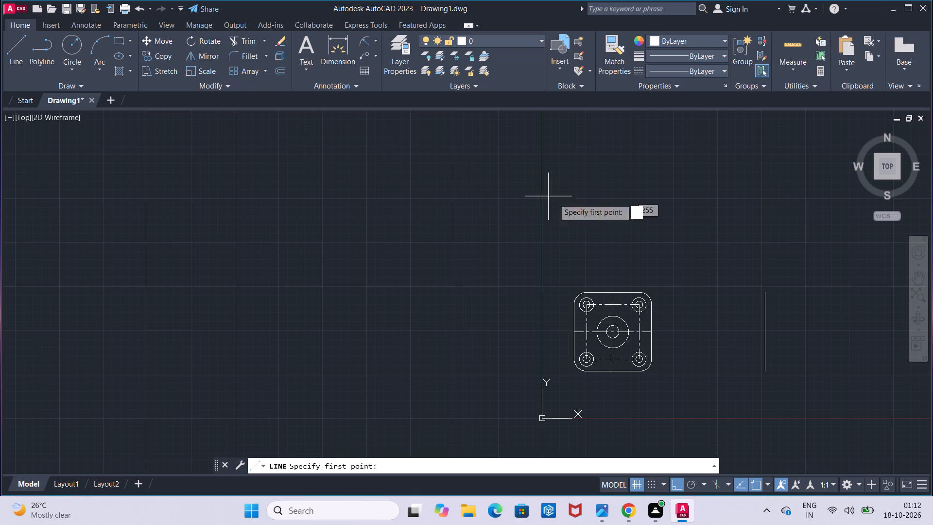
click(765, 290)
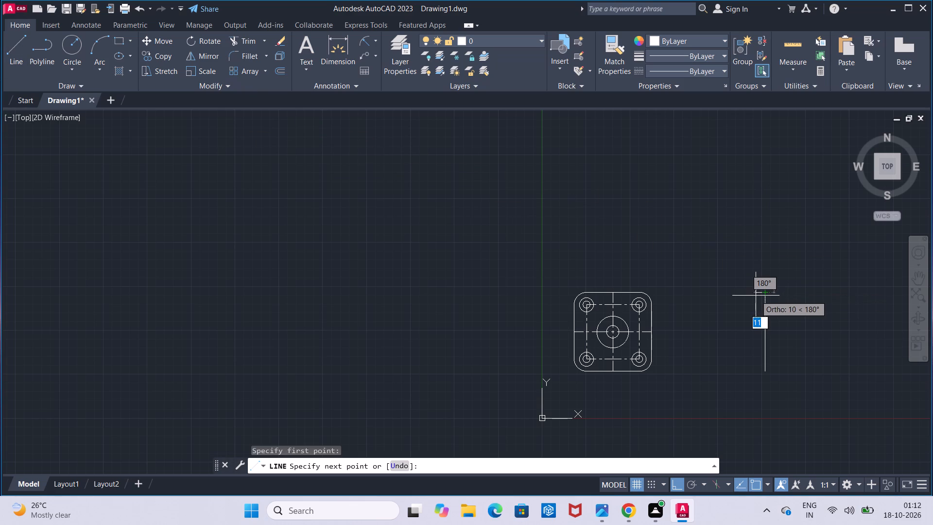
text(11)
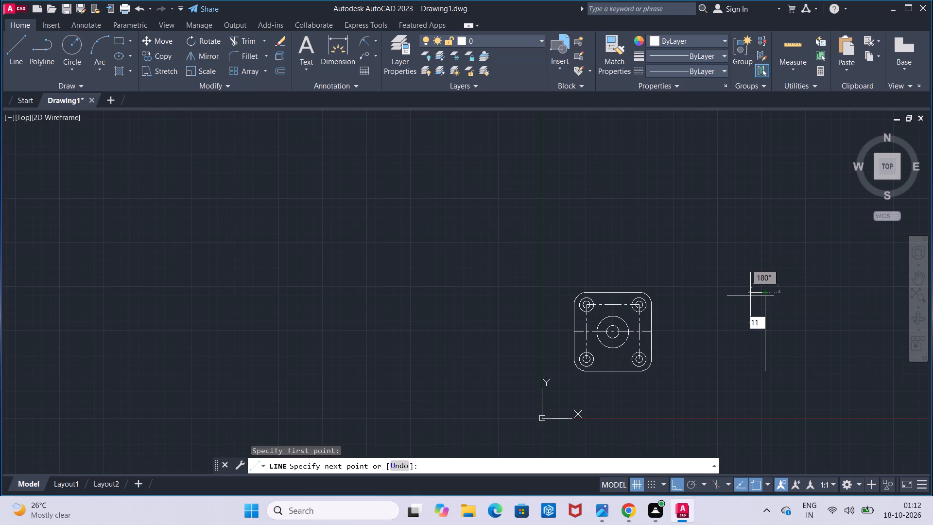
key(Return)
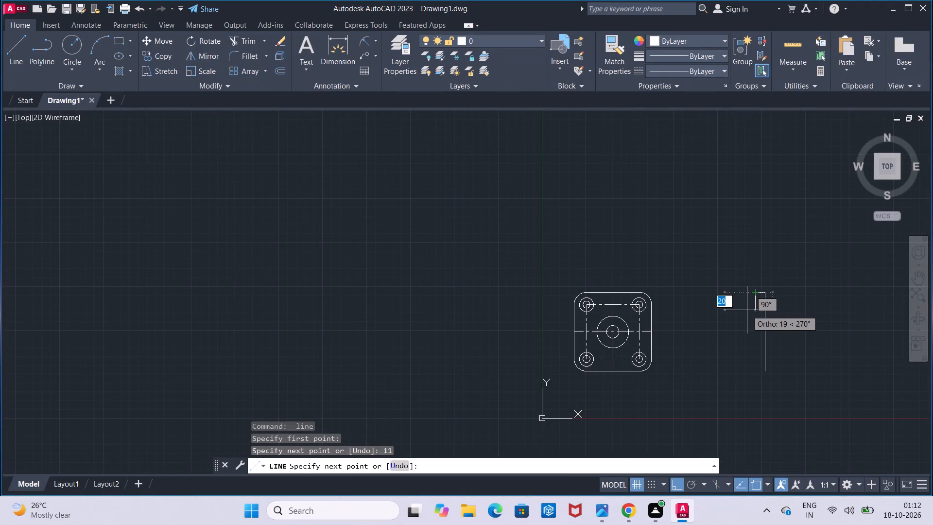
scroll(747, 310, up, 2)
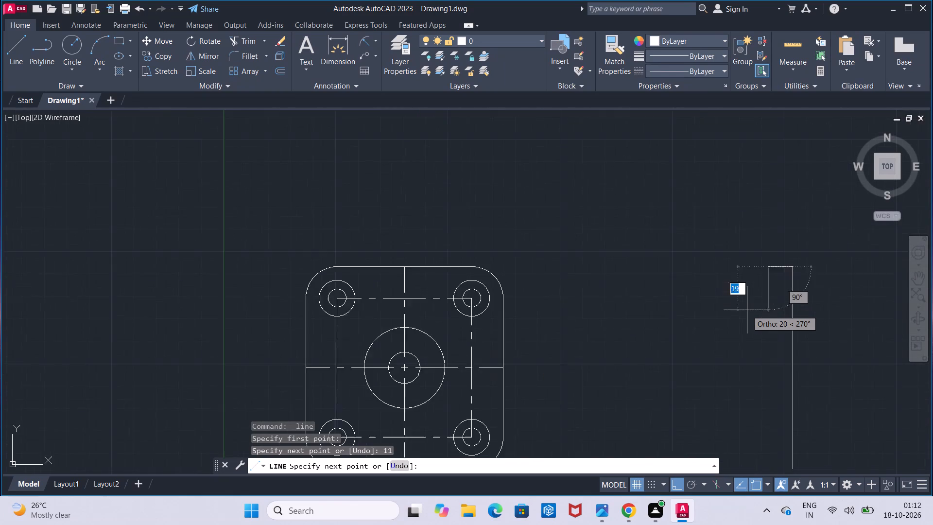
scroll(747, 310, up, 1)
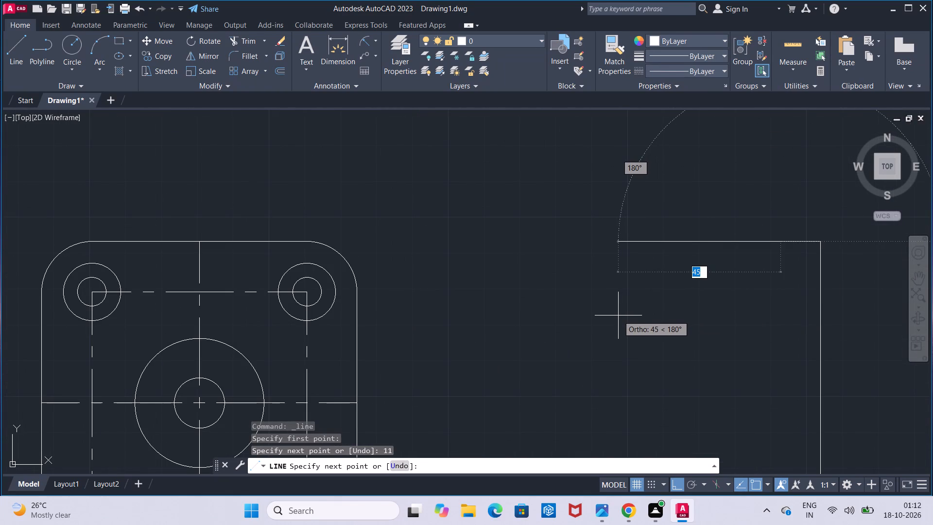
key(Escape)
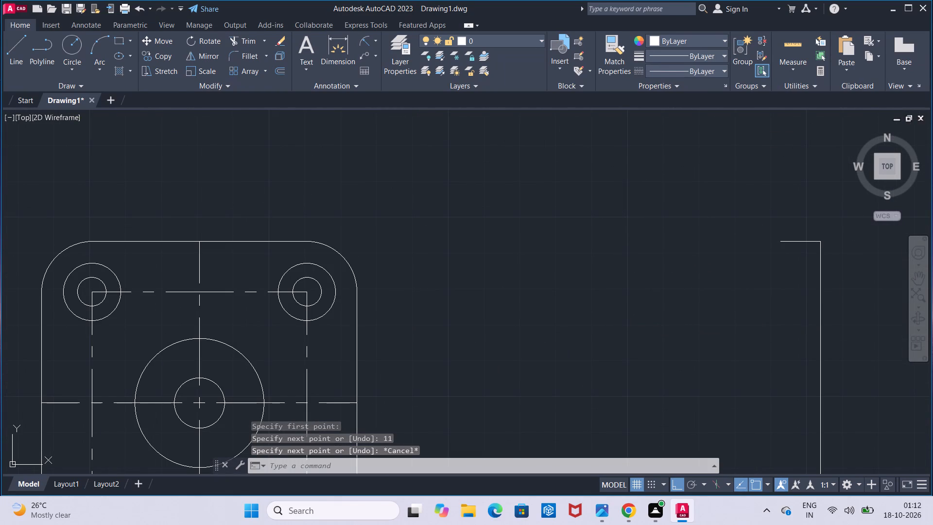
From the short top line's left end, draw connected lines 27 down, 31 left and 36 down for the flange and hub profile.
click(21, 52)
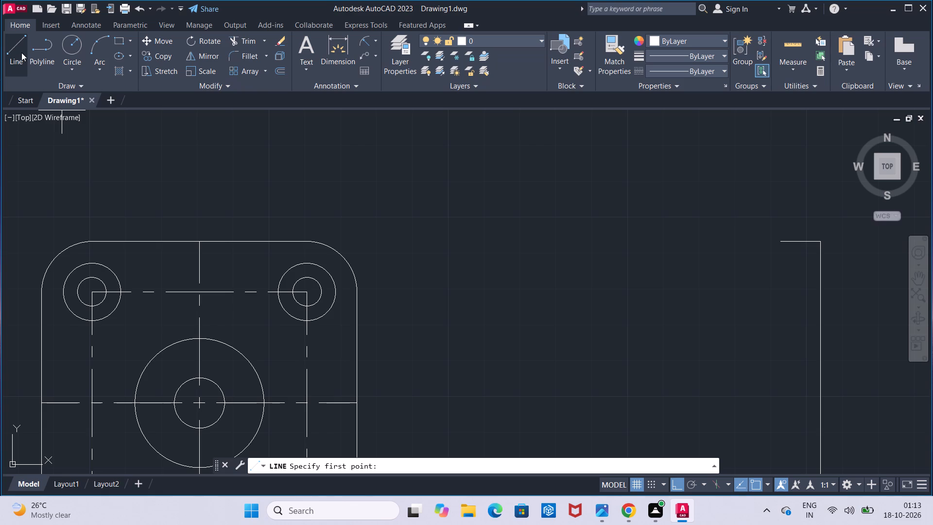
click(13, 67)
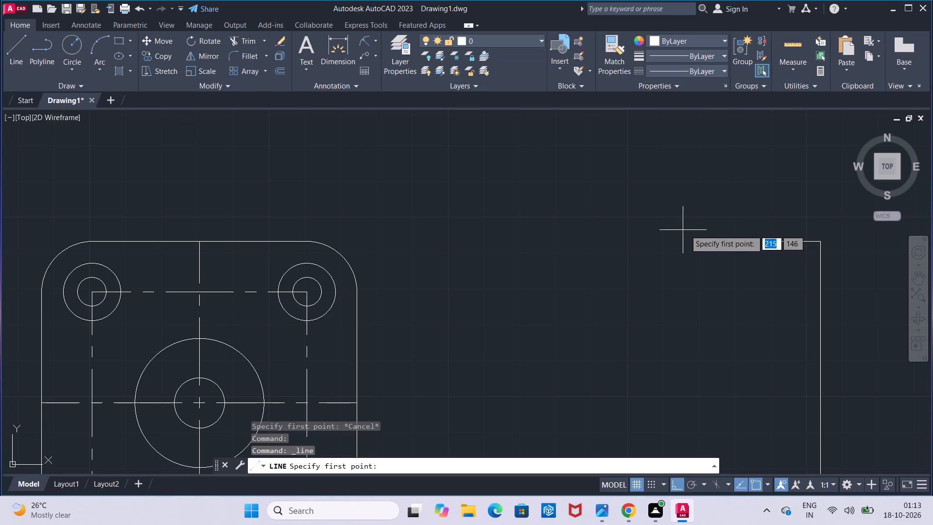
click(783, 246)
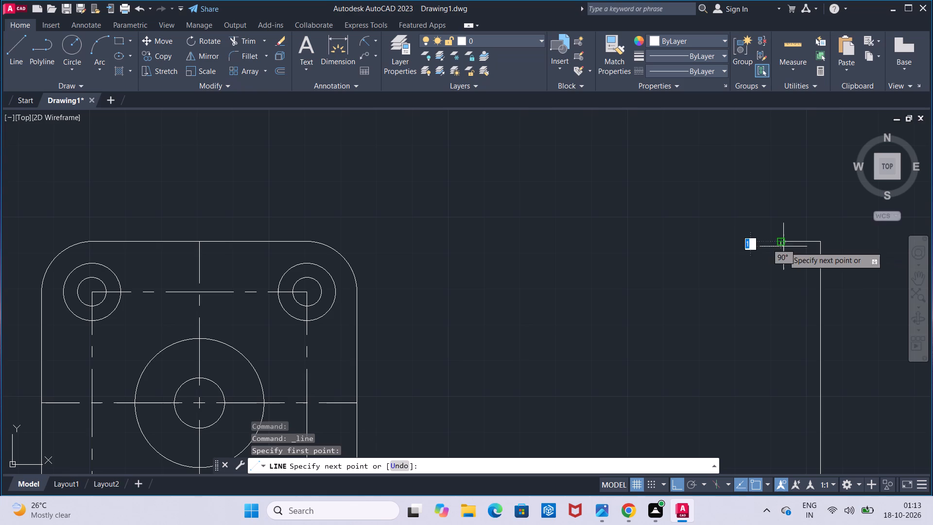
key(2)
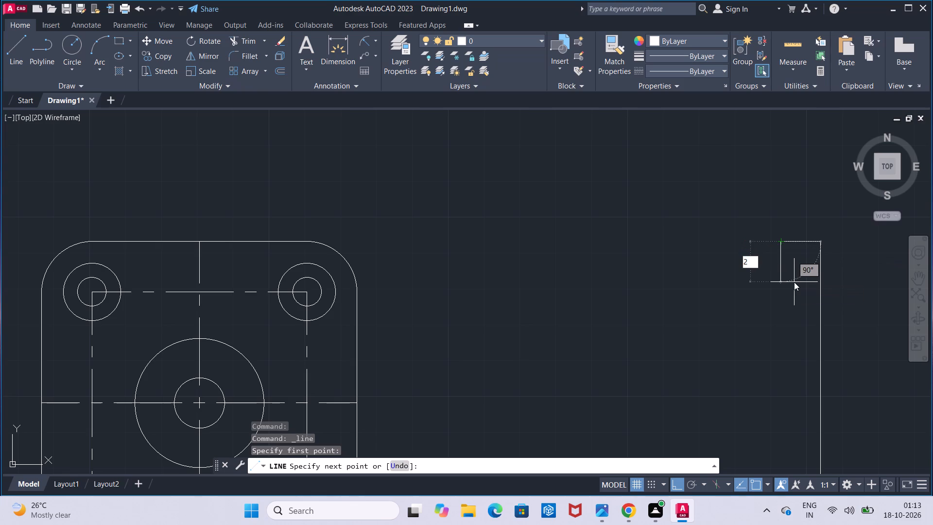
key(7)
key(Return)
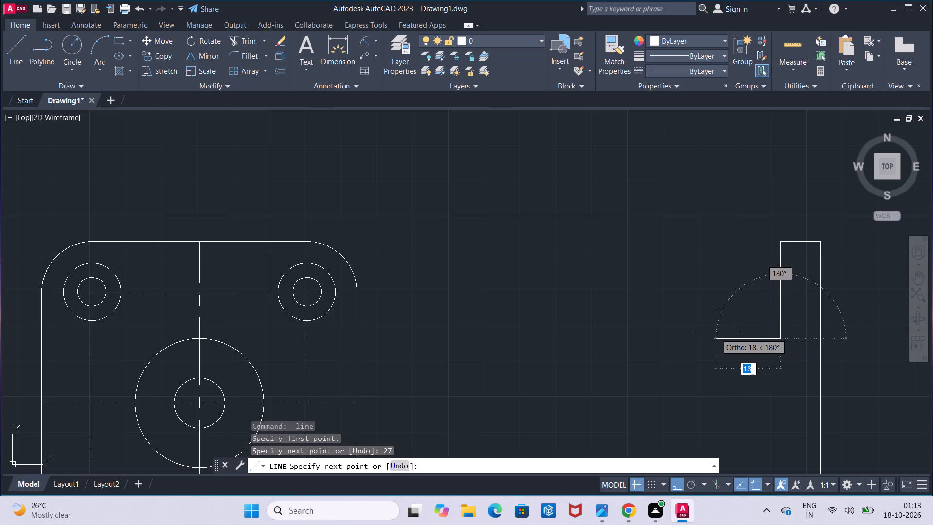
text(31)
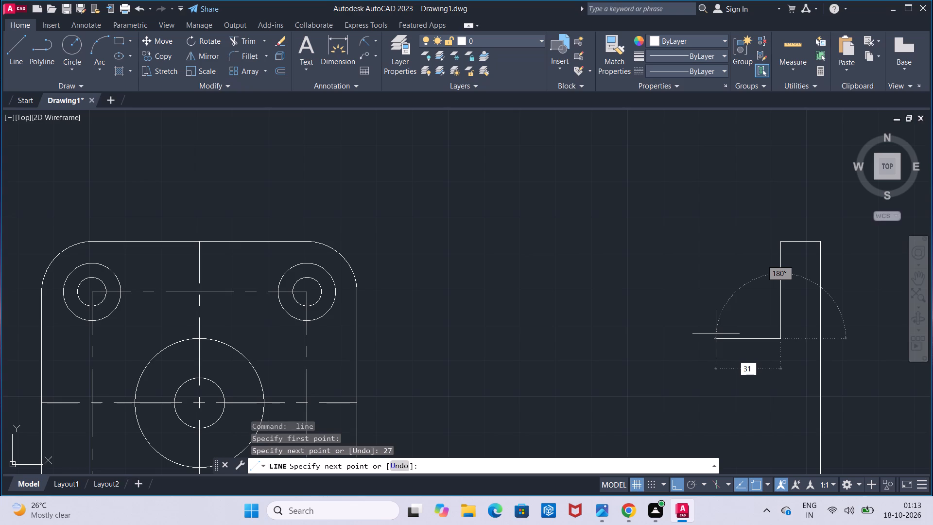
key(Return)
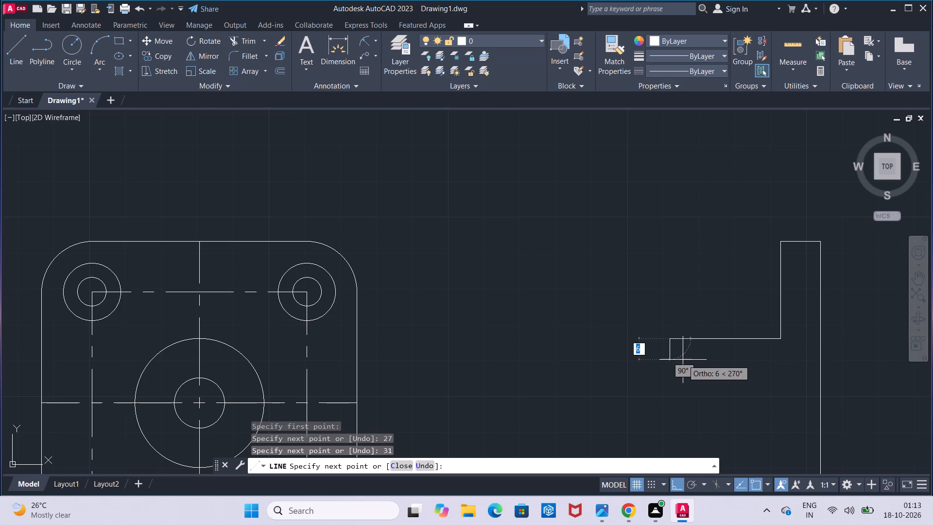
scroll(683, 360, down, 2)
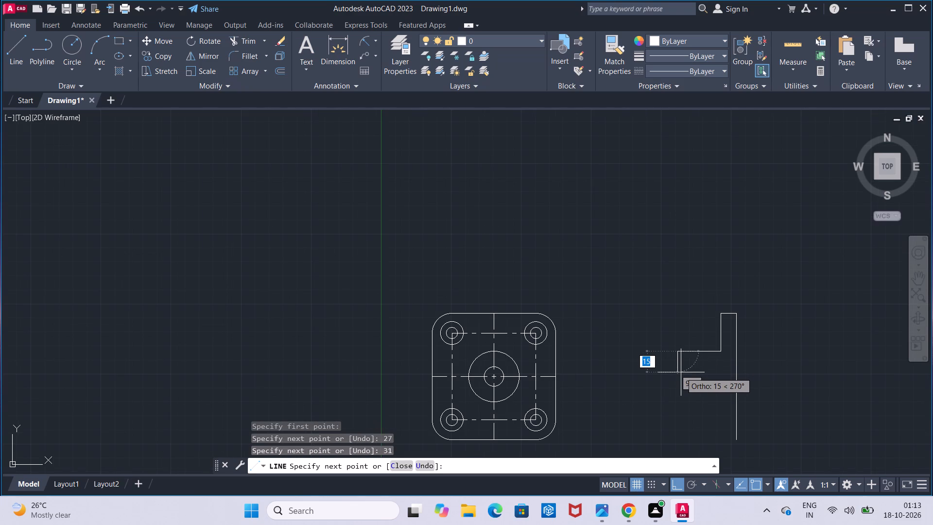
text(36)
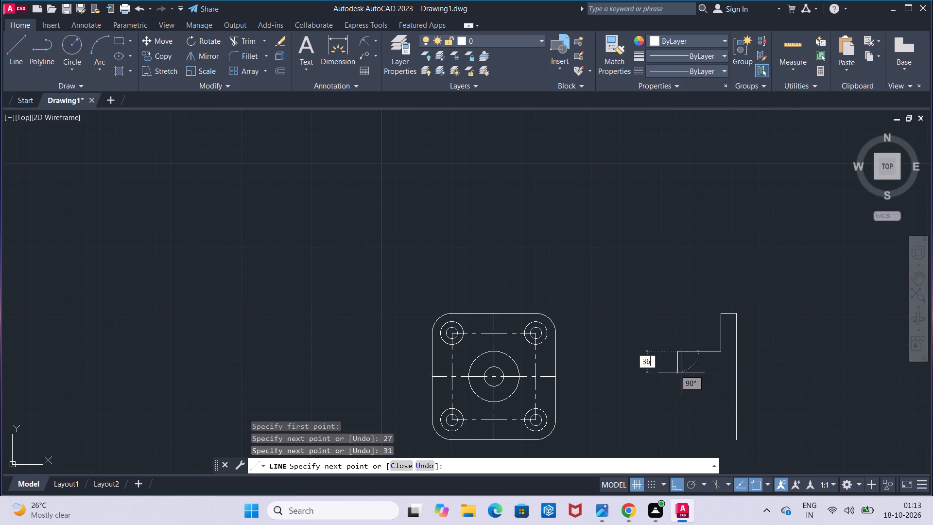
key(Return)
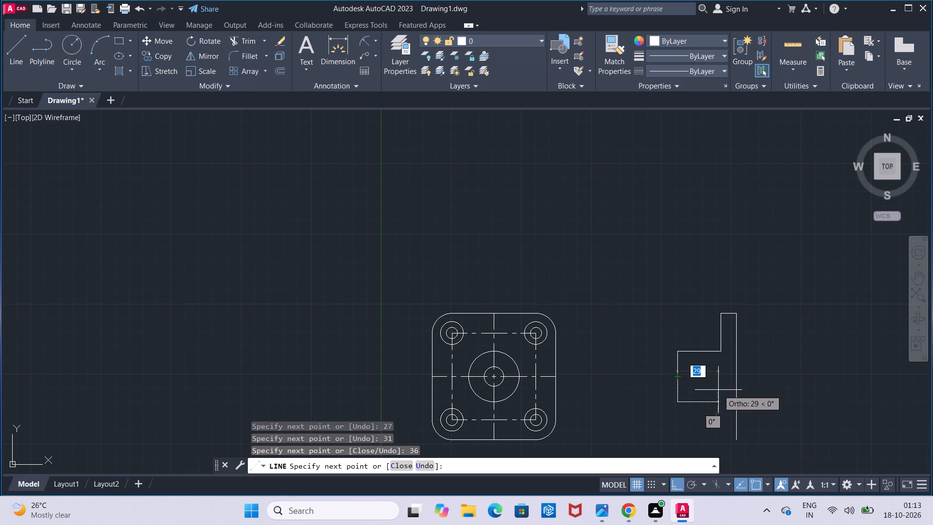
Continue the profile 31 right and 27 down, closing it at the bottom end of the 90-long vertical line.
text(31)
key(Return)
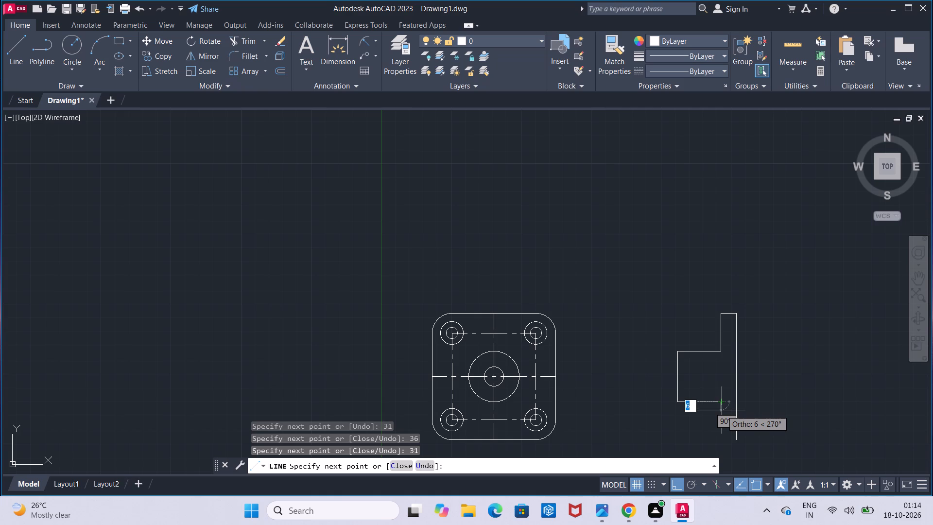
text(21)
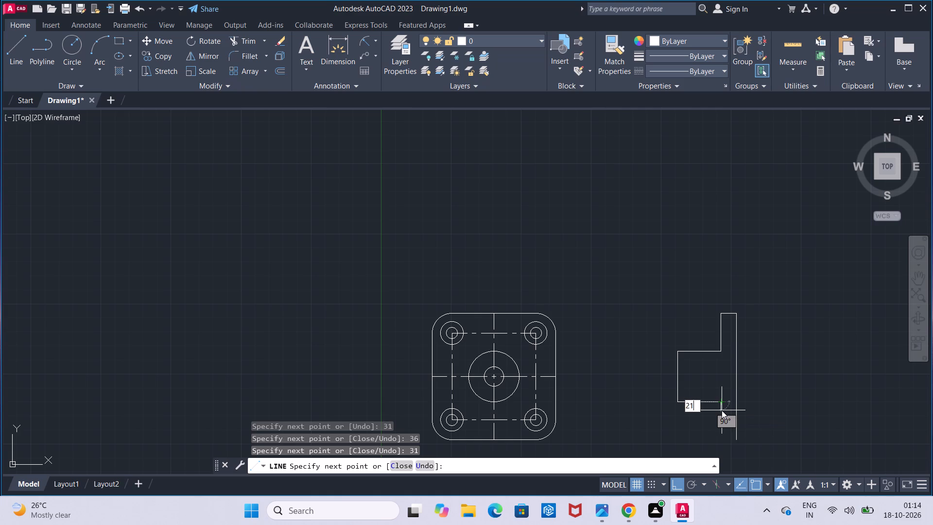
key(BackSpace)
key(7)
key(Return)
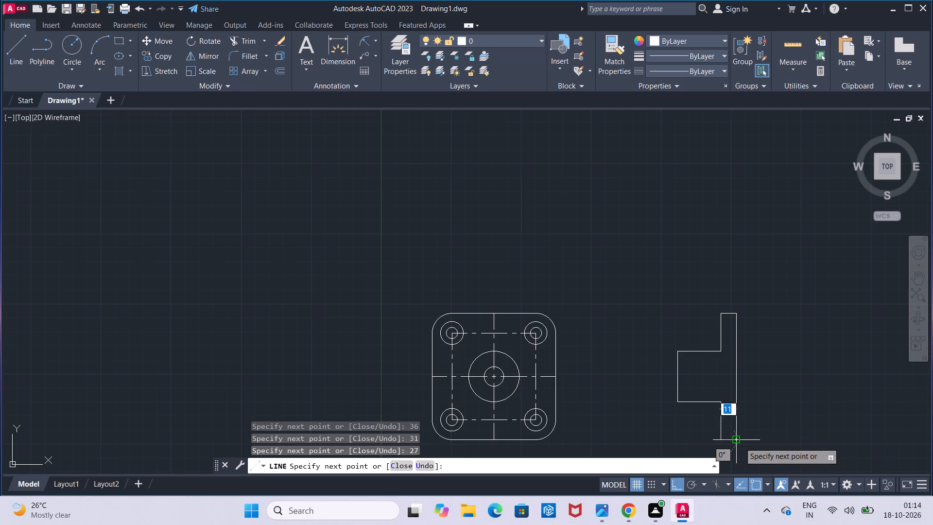
click(740, 442)
key(Escape)
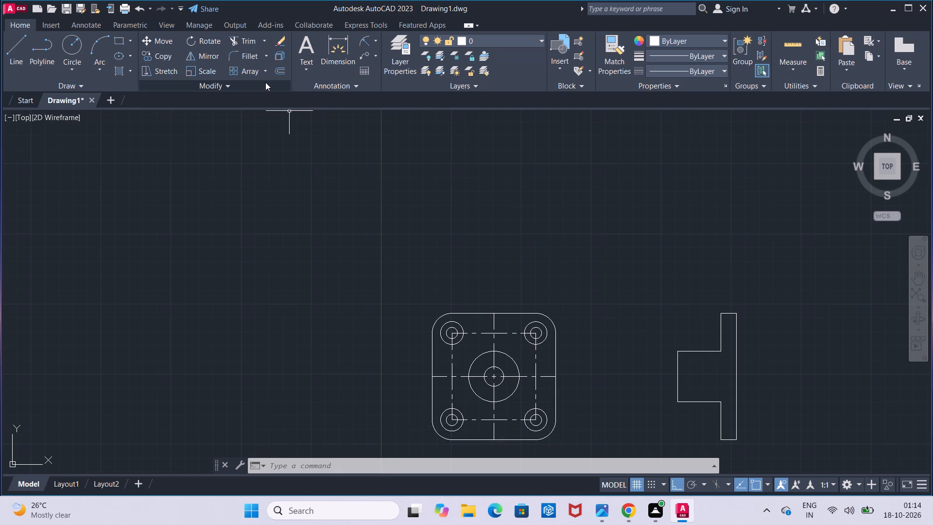
Fillet the upper and lower inner corners between the hub and the flange in the side profile with radius 5.
click(259, 57)
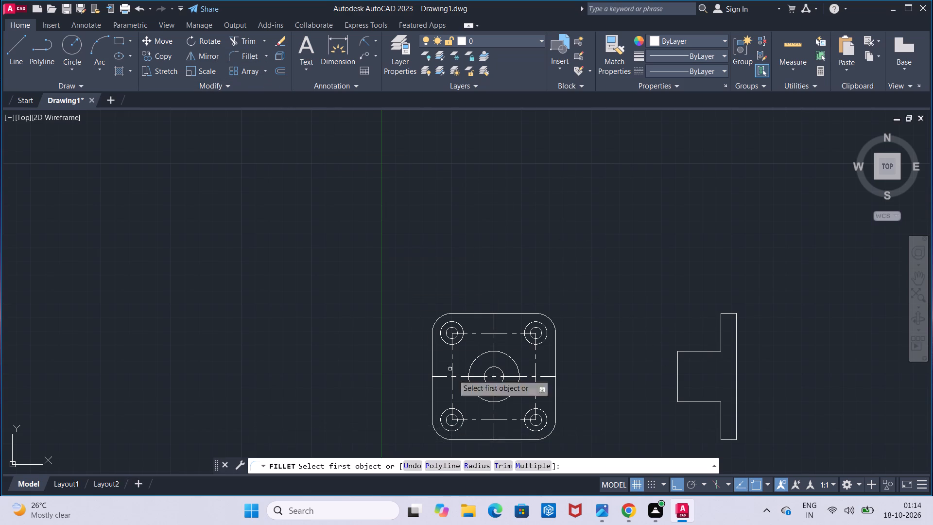
click(490, 472)
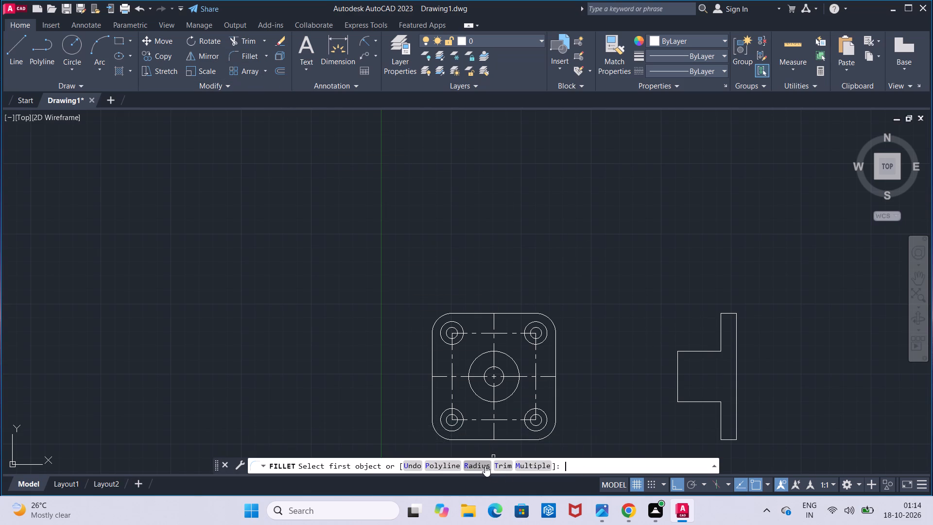
click(484, 465)
key(5)
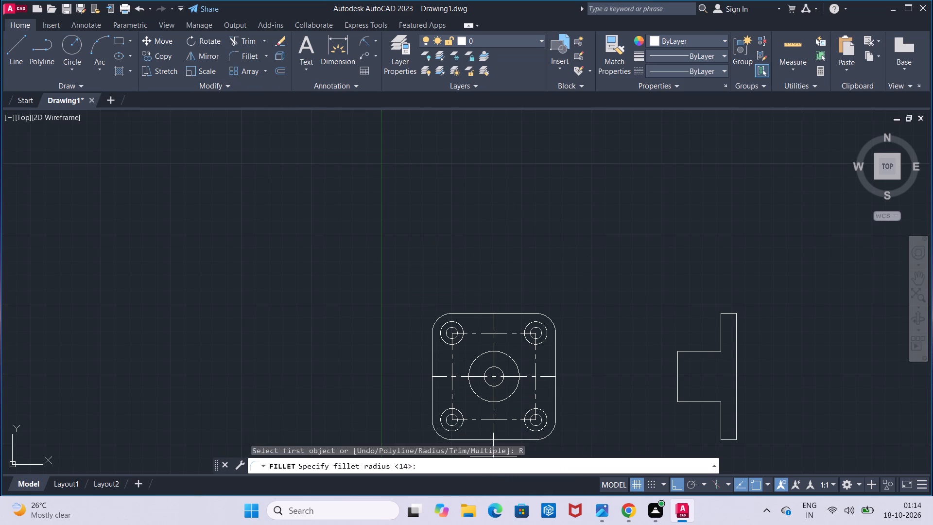
key(Return)
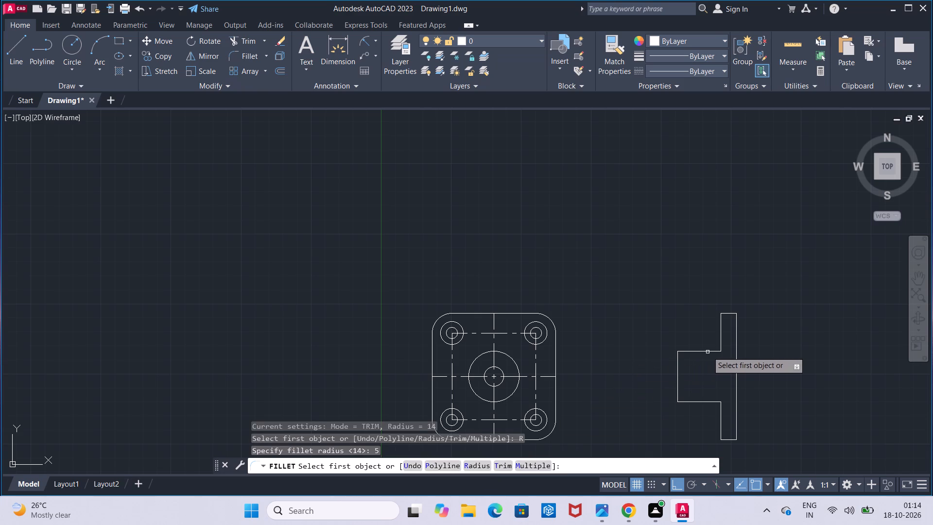
click(710, 351)
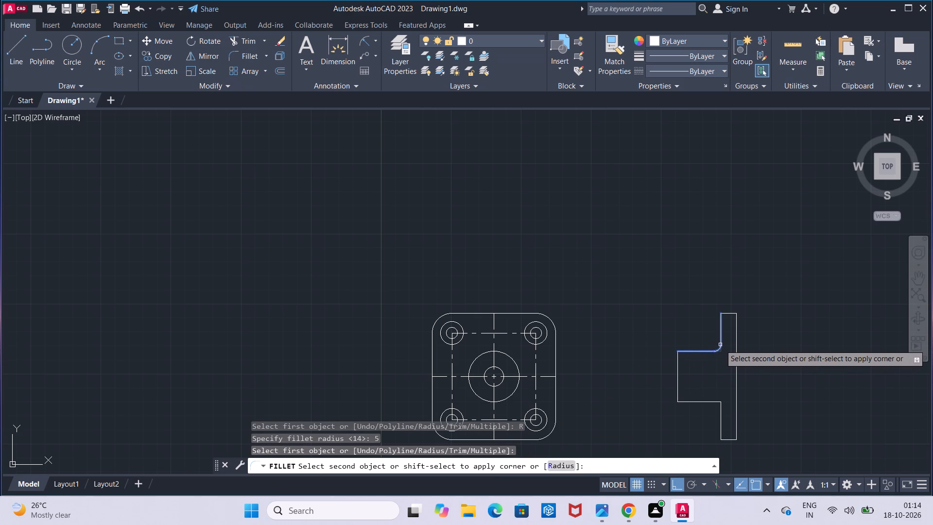
click(721, 345)
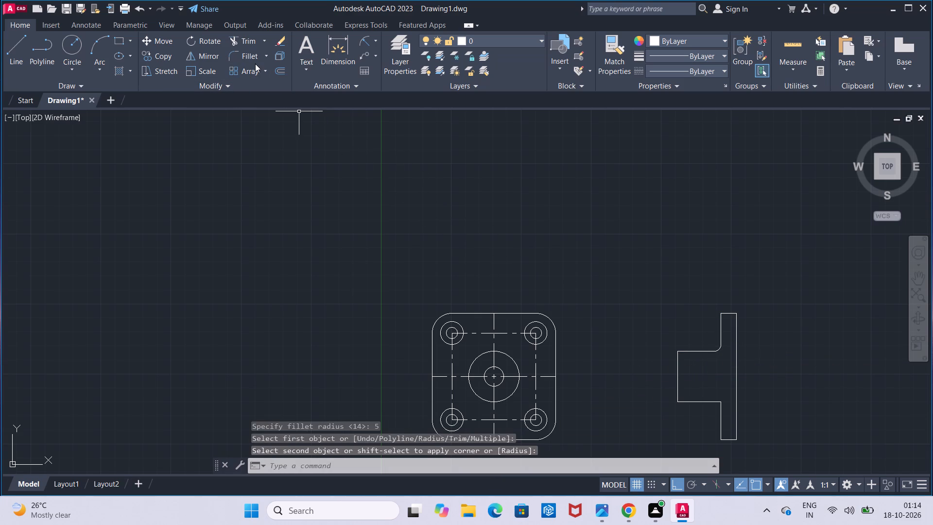
click(252, 49)
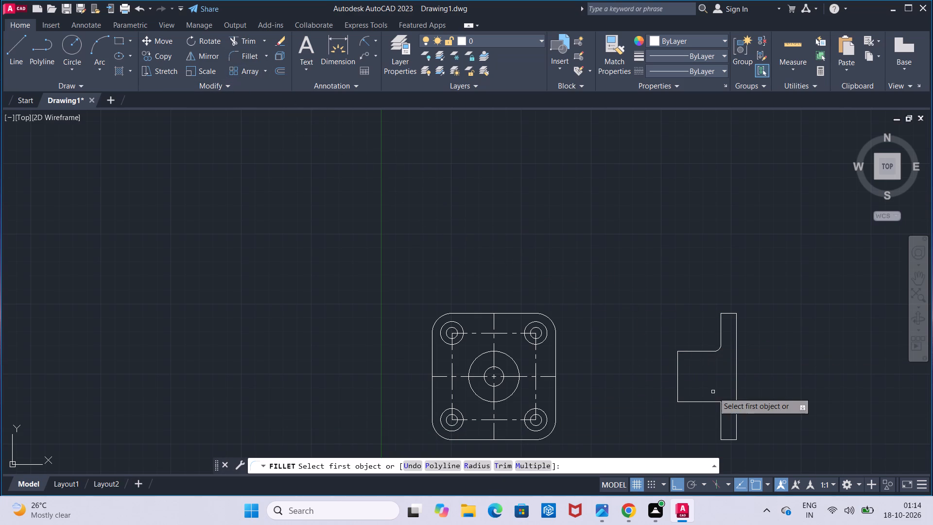
click(714, 401)
click(720, 411)
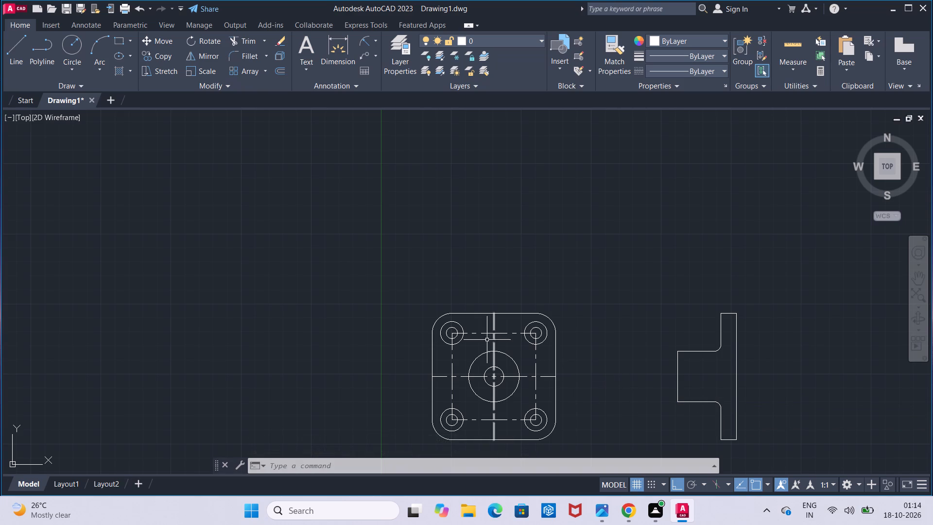
Add a centerline to the side profile midway between the hub's lower and upper horizontal edges.
click(6, 40)
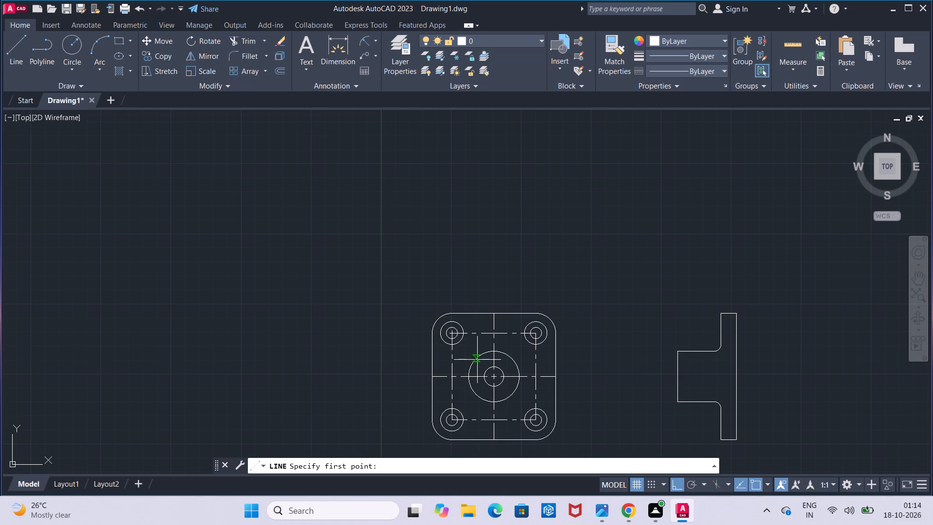
key(Escape)
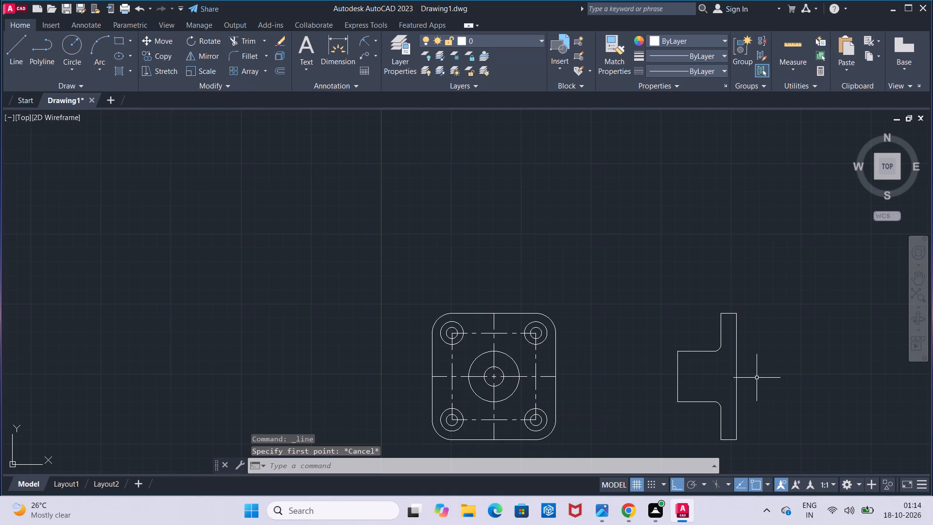
scroll(747, 377, up, 1)
key(c)
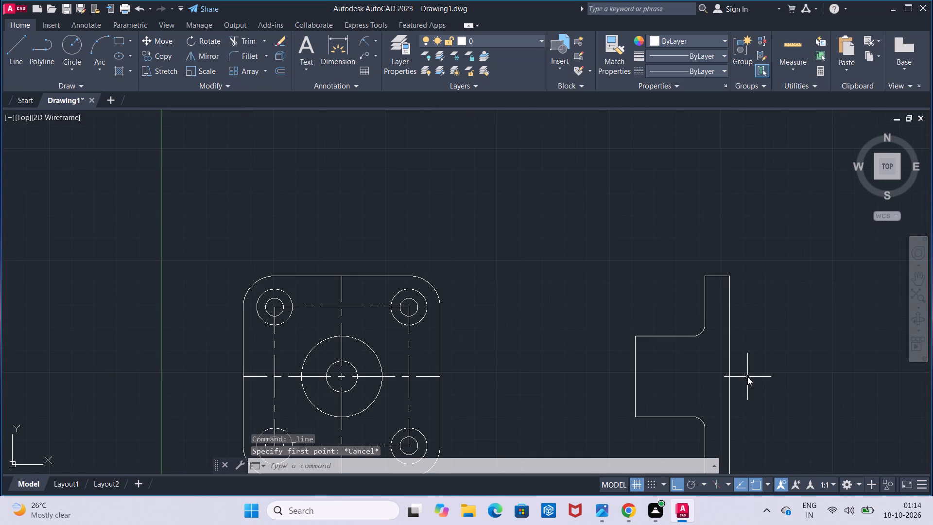
key(l)
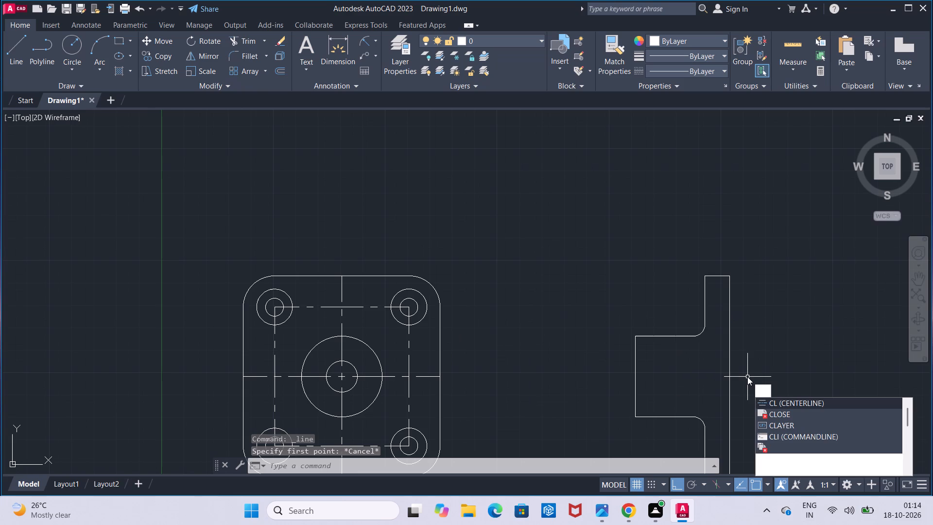
key(Return)
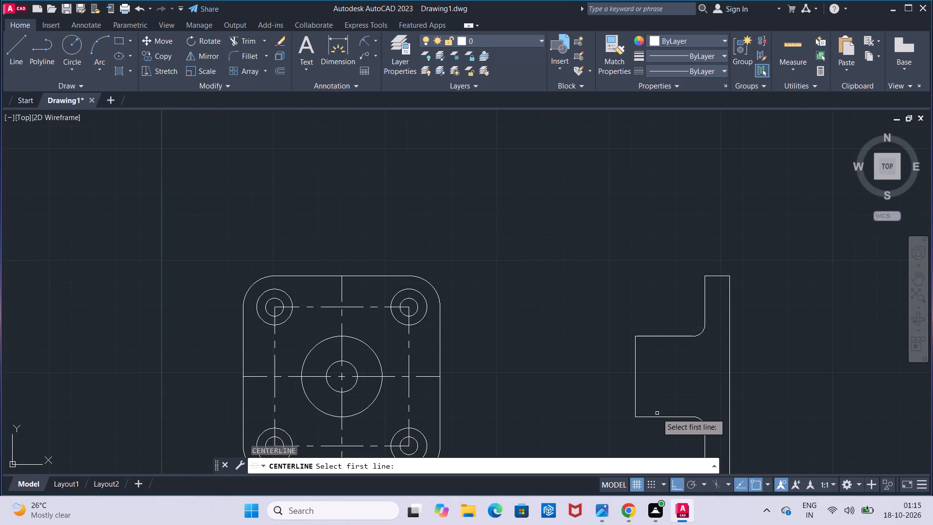
click(657, 419)
click(671, 337)
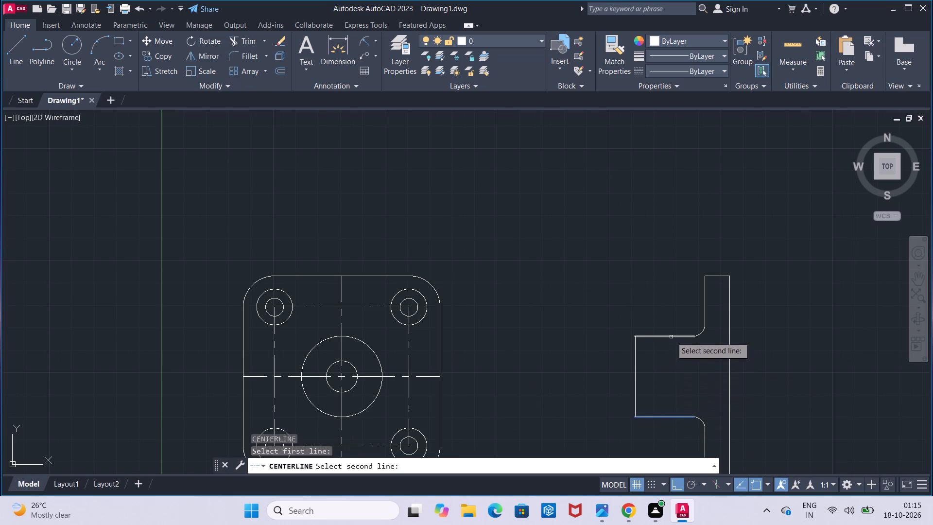
Explode the hub centerline and extend it through the flange to the 90-long vertical back line.
click(690, 378)
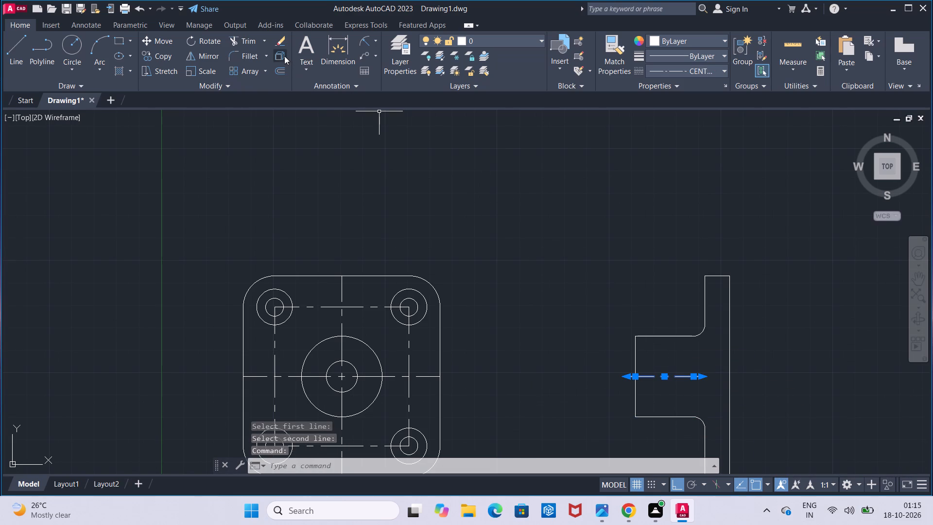
click(284, 56)
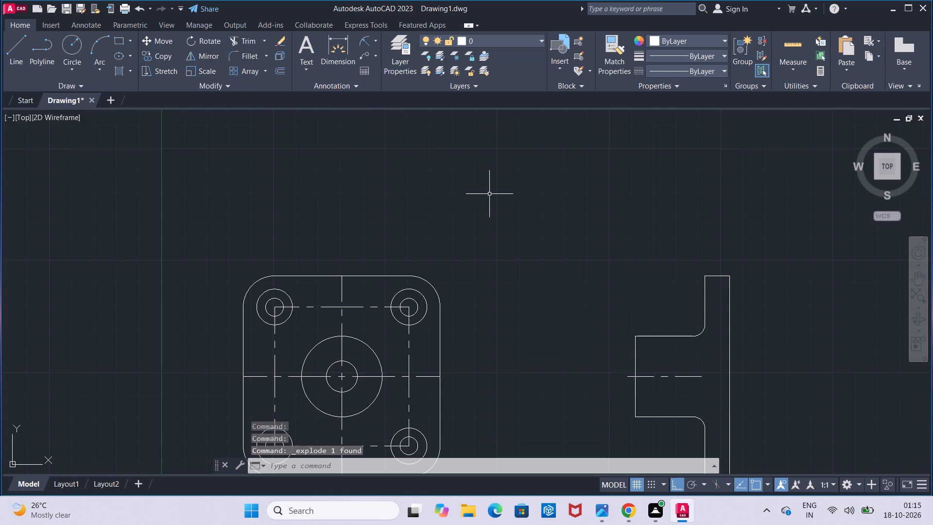
click(263, 39)
click(272, 88)
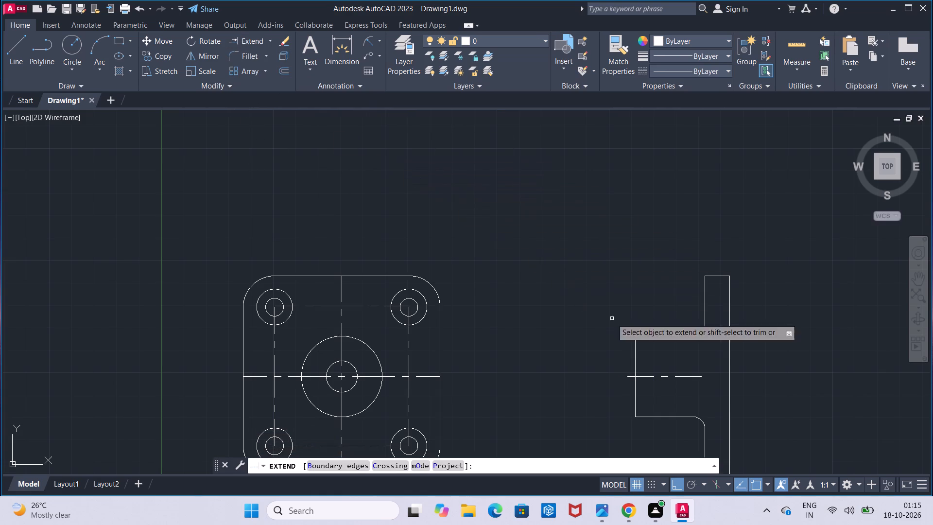
click(681, 378)
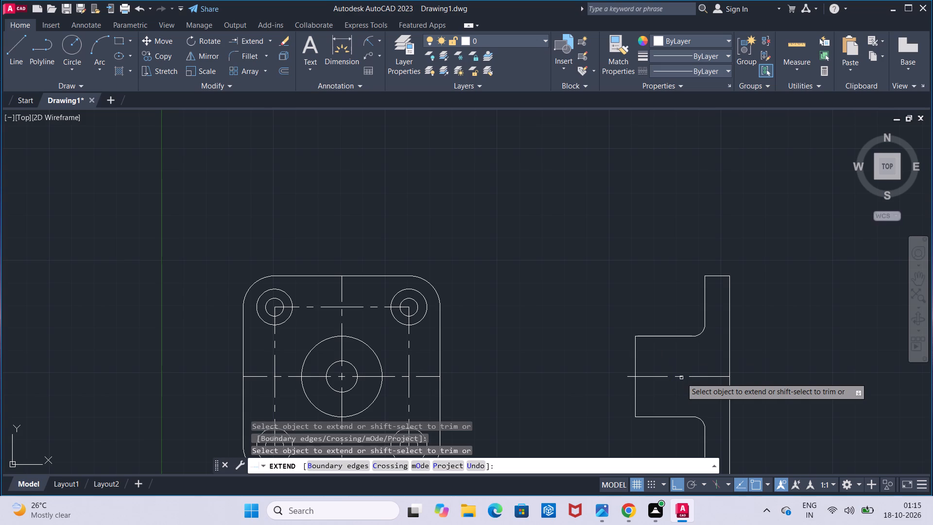
key(Escape)
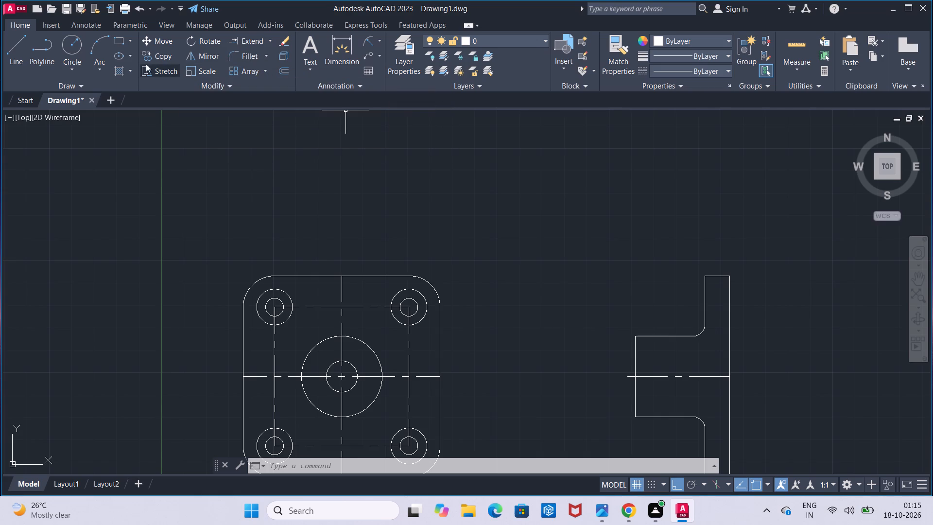
Offset the side profile's 90-long vertical back line by 8 inward, toward the hub.
click(285, 70)
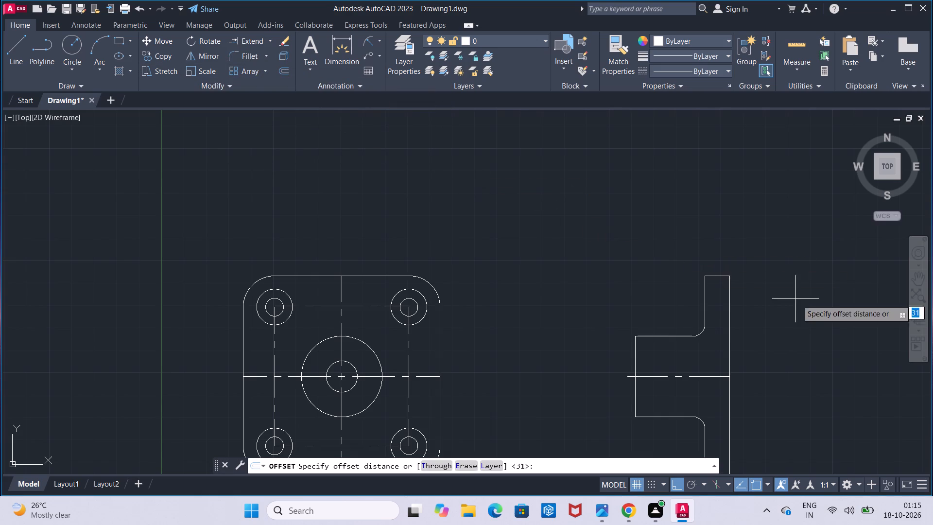
click(728, 372)
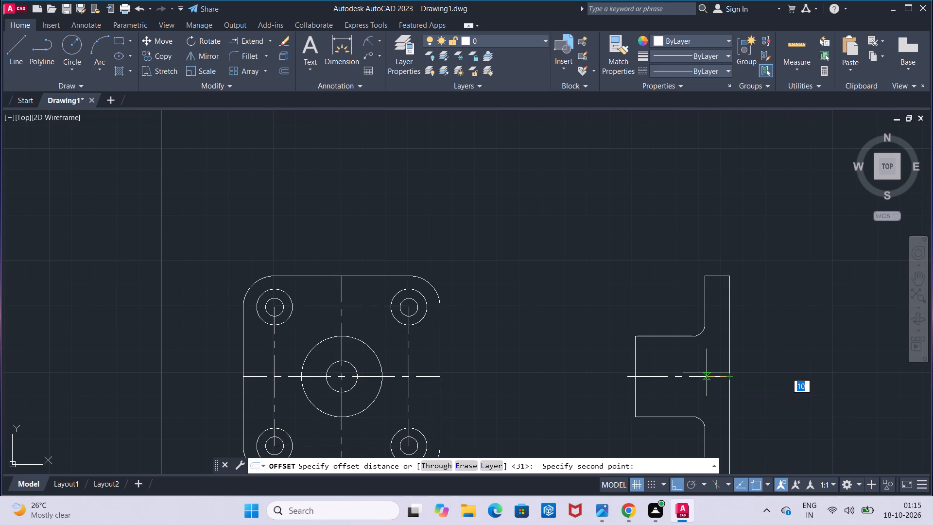
key(8)
key(Return)
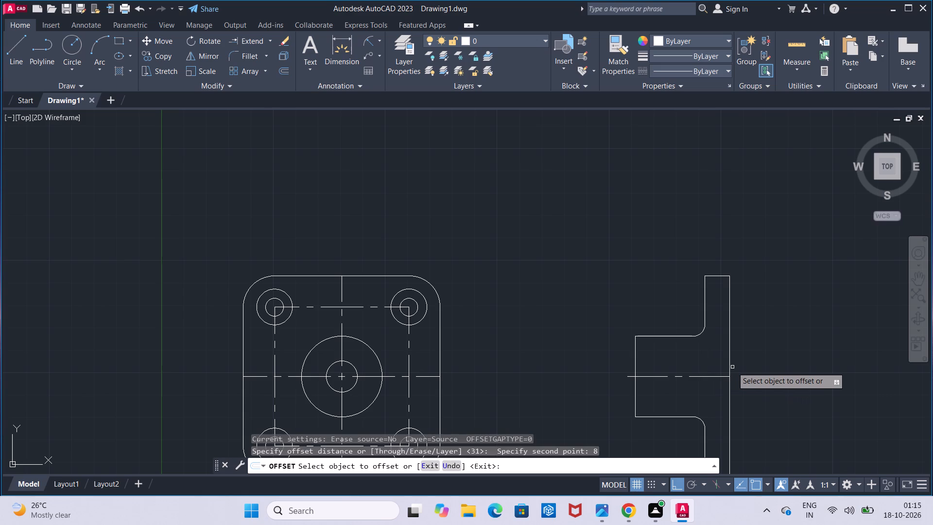
click(728, 369)
click(722, 373)
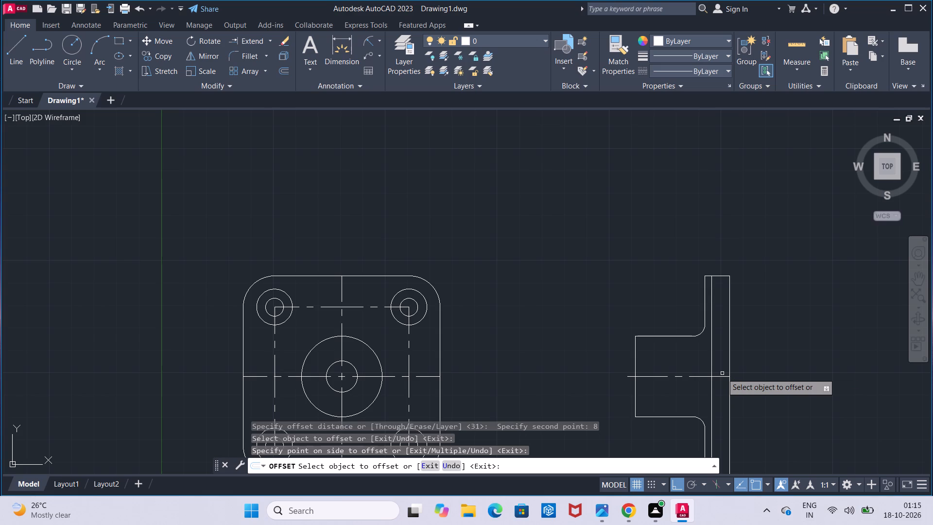
key(Escape)
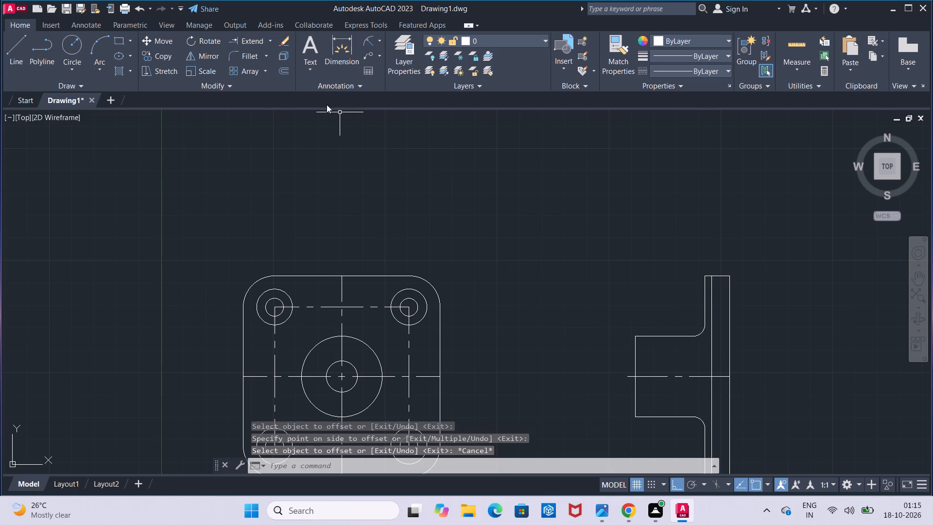
Offset the side profile's horizontal centerline by 16 both above and below it.
click(287, 72)
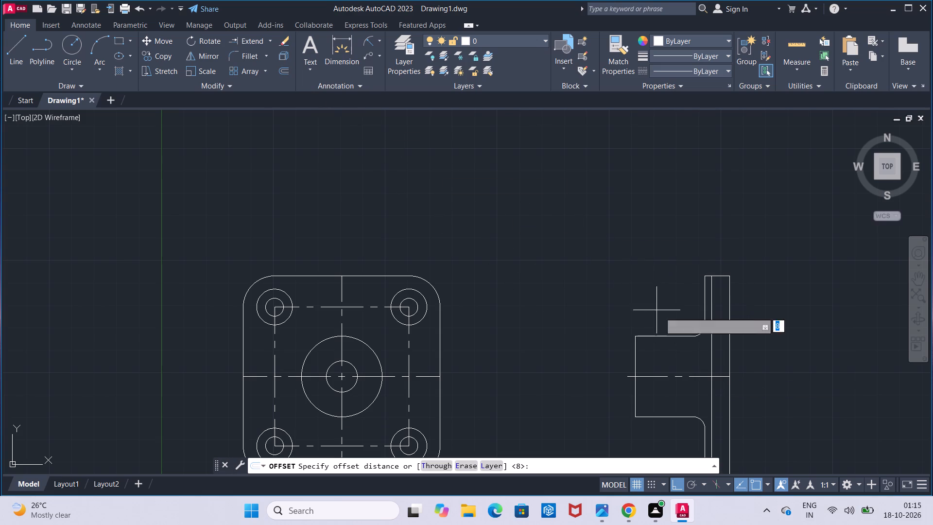
click(723, 373)
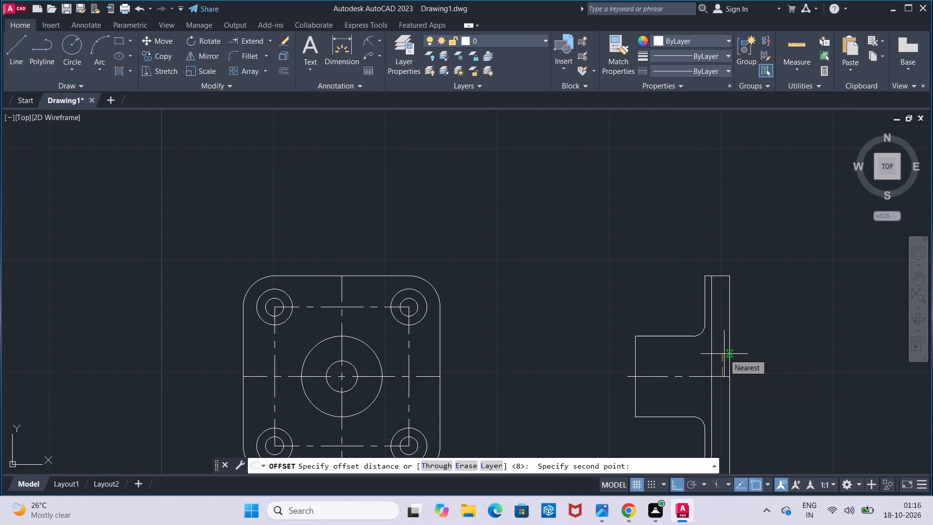
key(1)
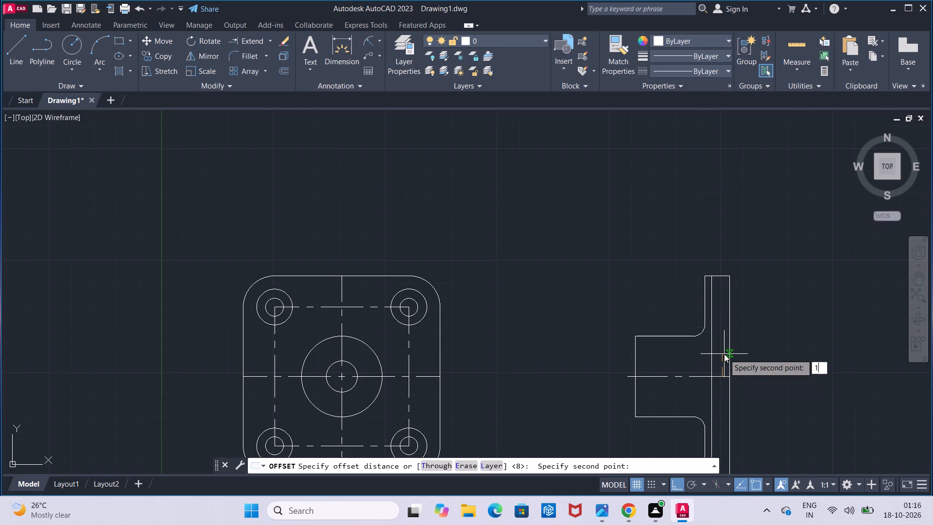
key(9)
key(BackSpace)
key(6)
key(Return)
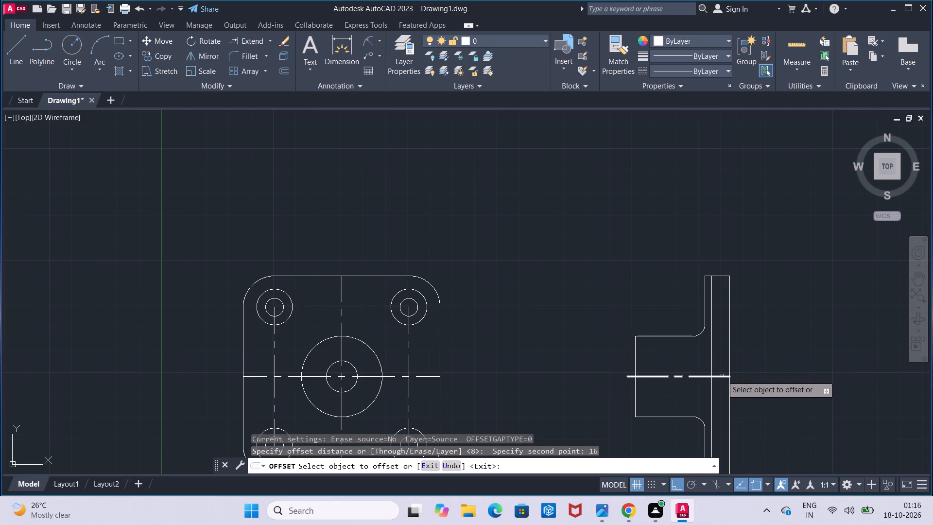
click(722, 376)
click(724, 367)
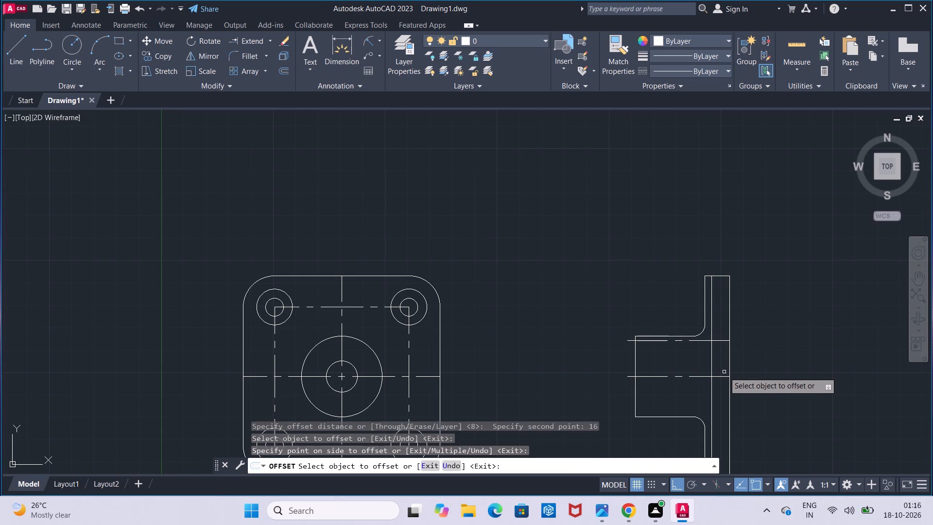
click(724, 375)
click(720, 401)
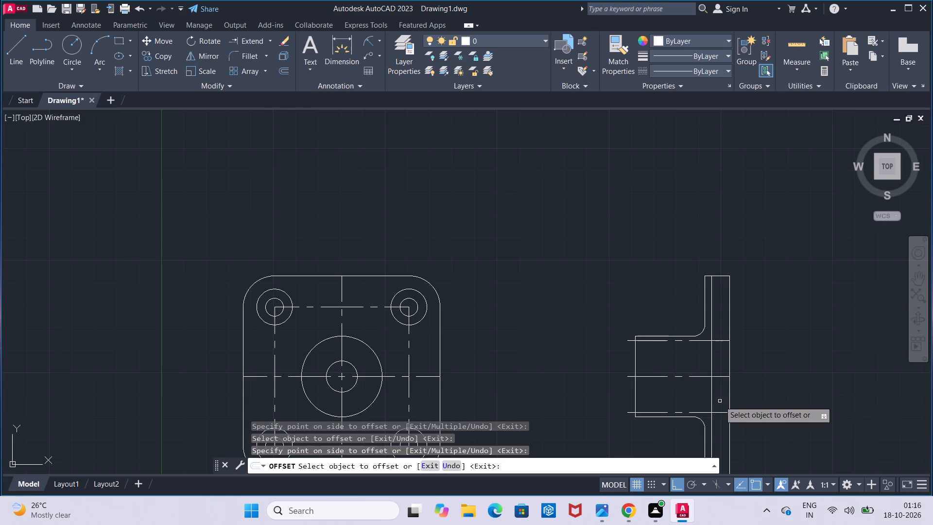
key(Escape)
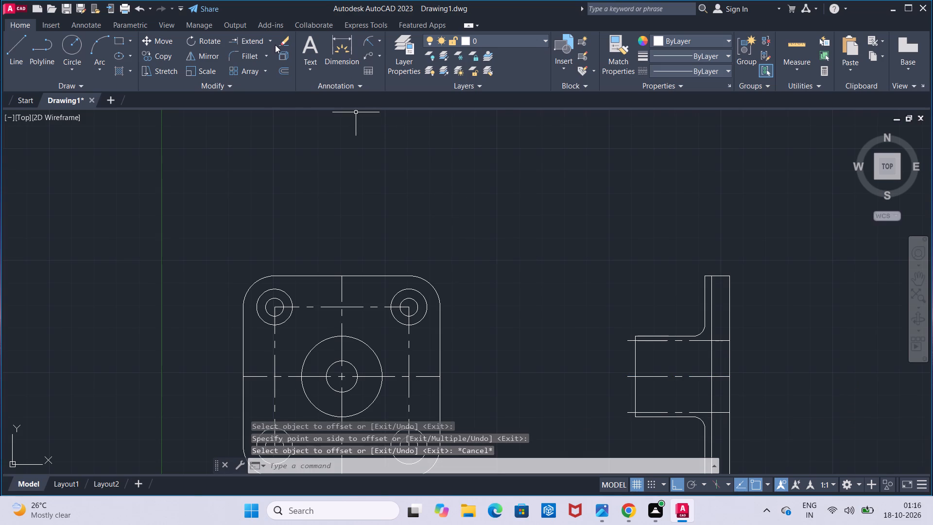
Trim the two offset horizontal lines on the hub side, keeping only the parts between the inner vertical line and the flange's back line.
click(270, 44)
click(256, 63)
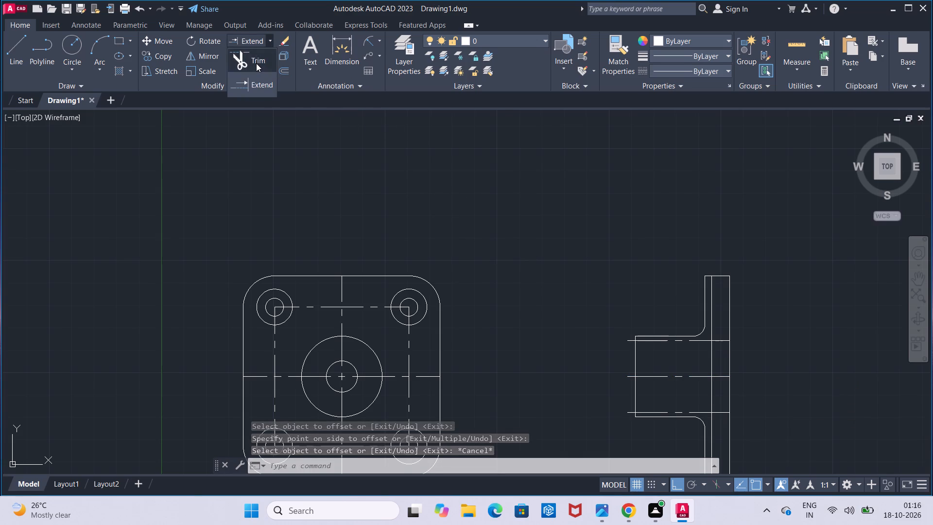
click(629, 339)
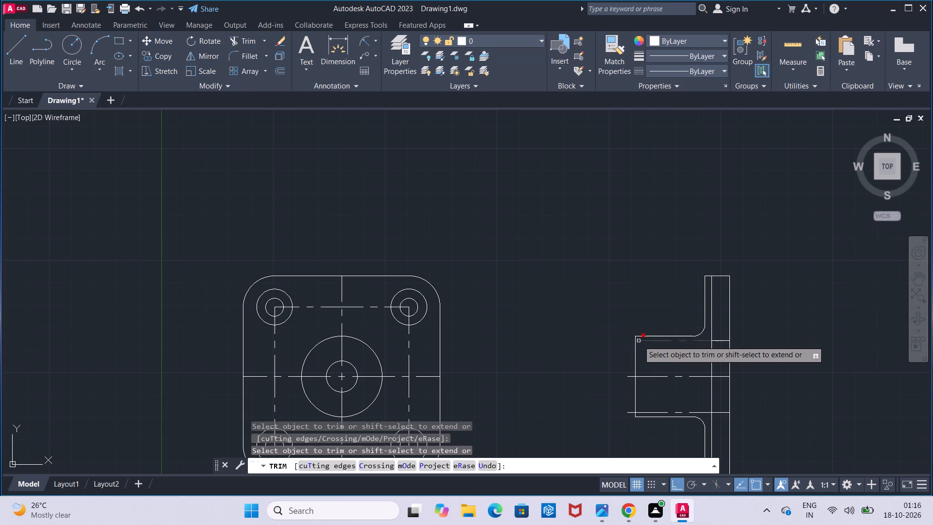
click(639, 341)
click(631, 411)
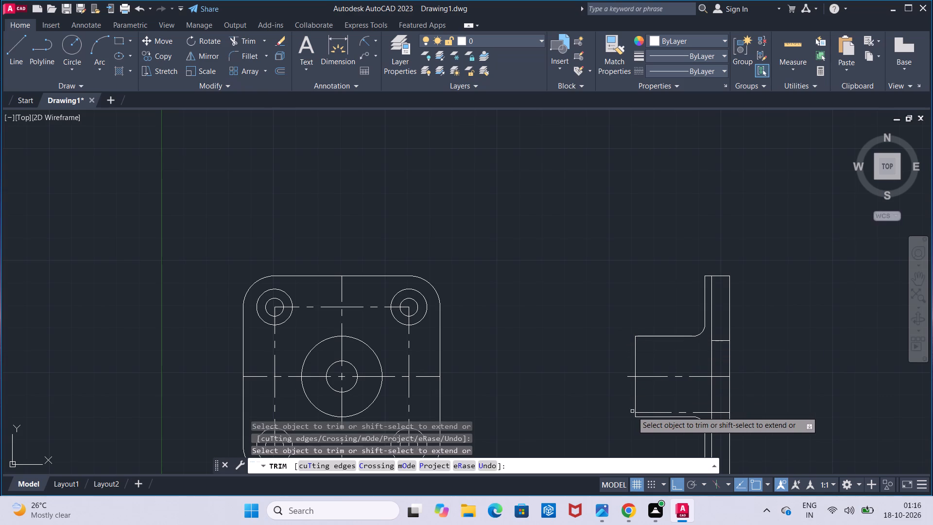
click(647, 411)
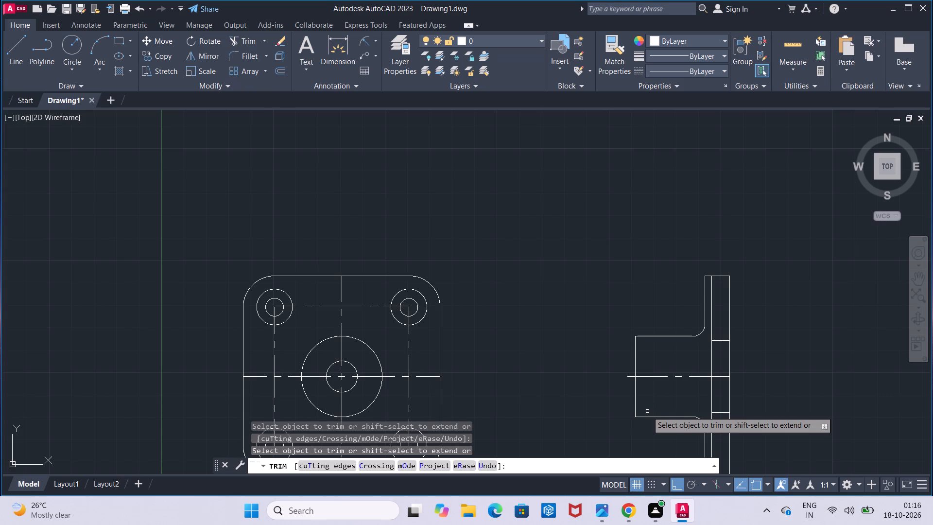
key(Escape)
Trim the inner vertical line above and below the two offset horizontal lines to leave the rectangular recess outline.
scroll(671, 371, up, 1)
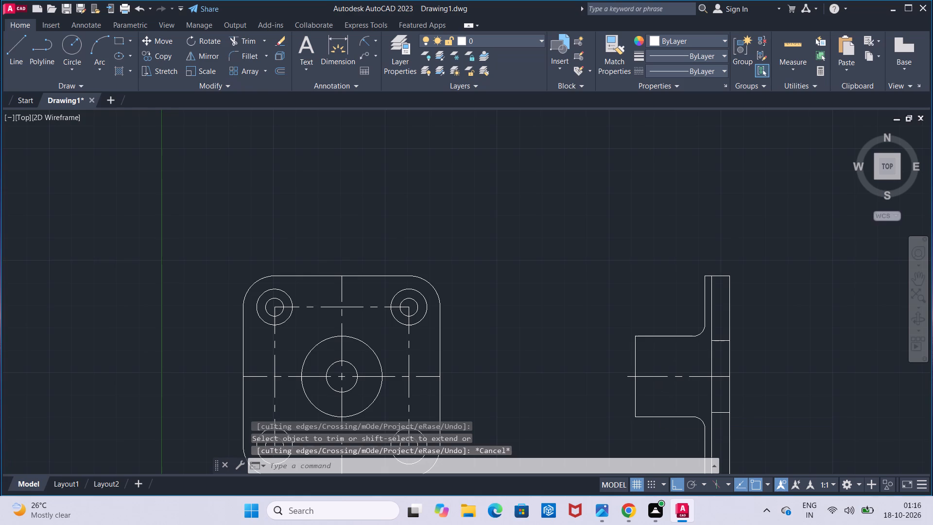
scroll(671, 371, down, 1)
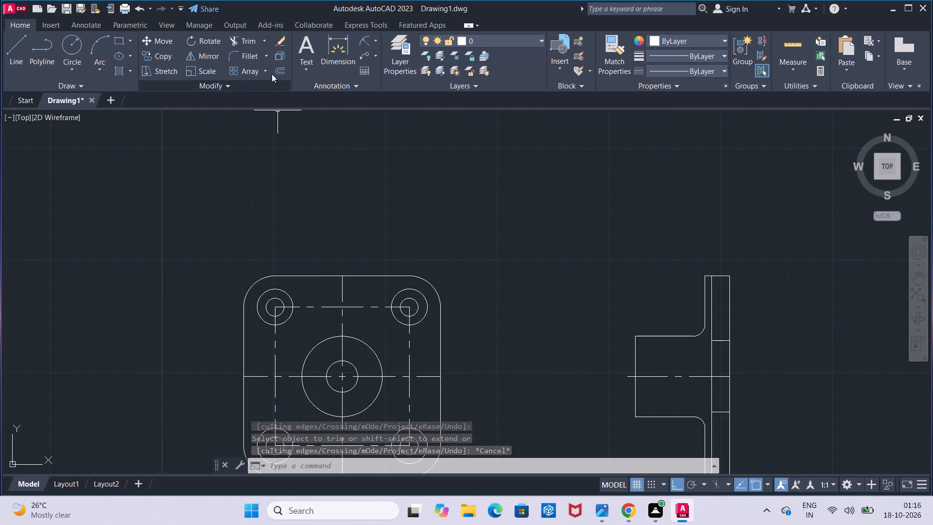
click(254, 38)
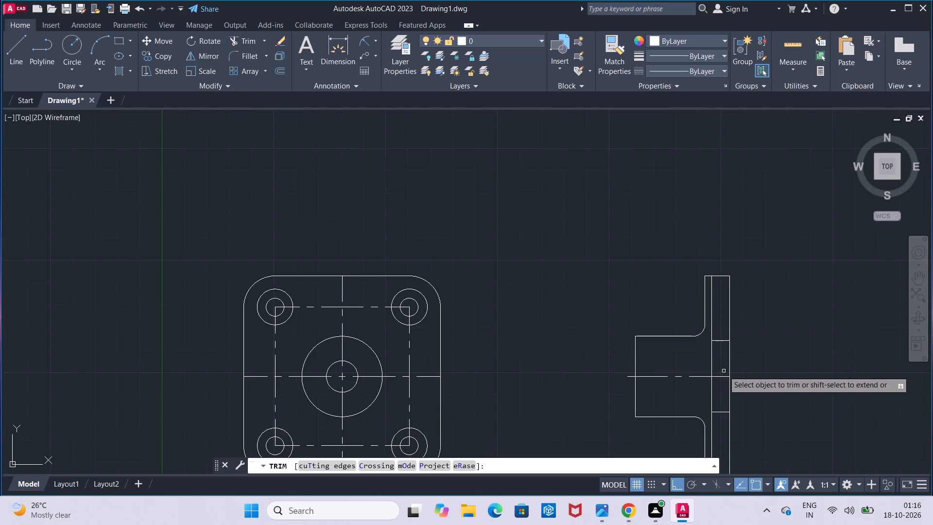
click(712, 332)
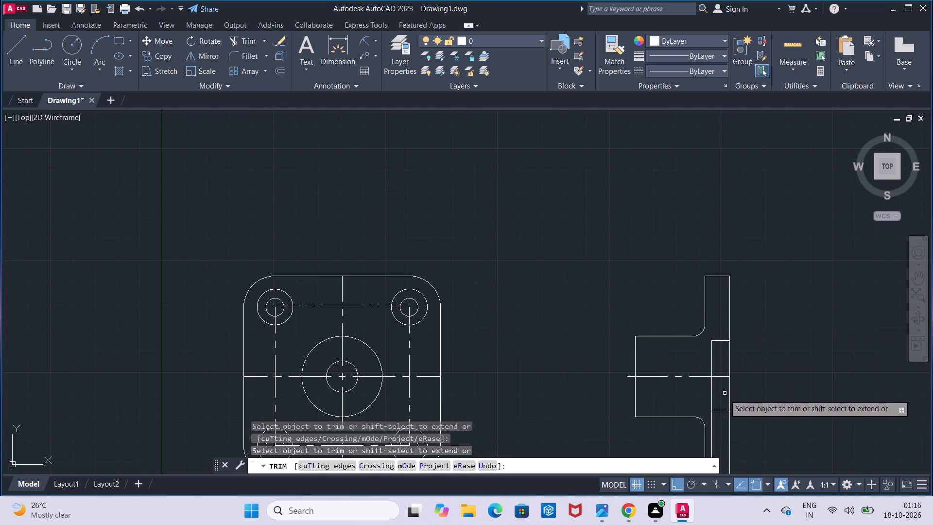
click(713, 429)
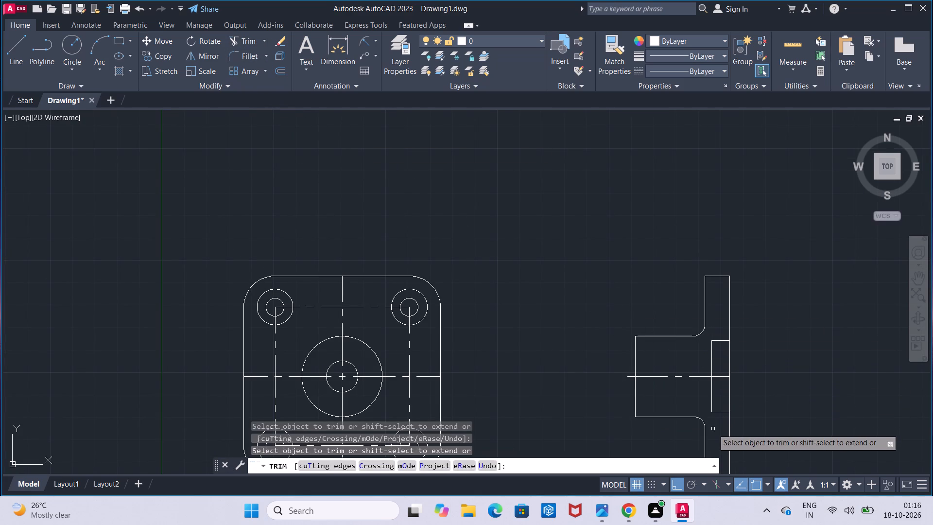
key(Escape)
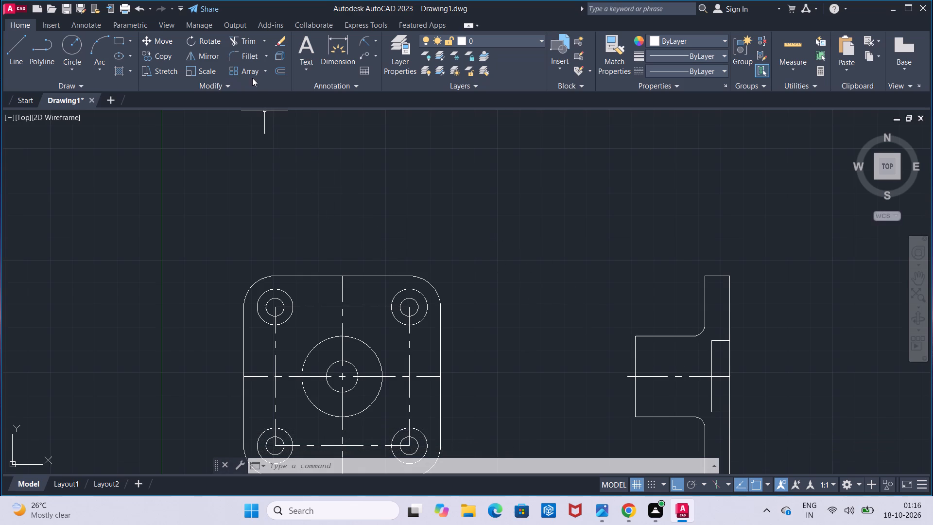
Fillet the upper and lower inner corners of the side profile's recess outline with radius 3.
click(254, 61)
click(481, 464)
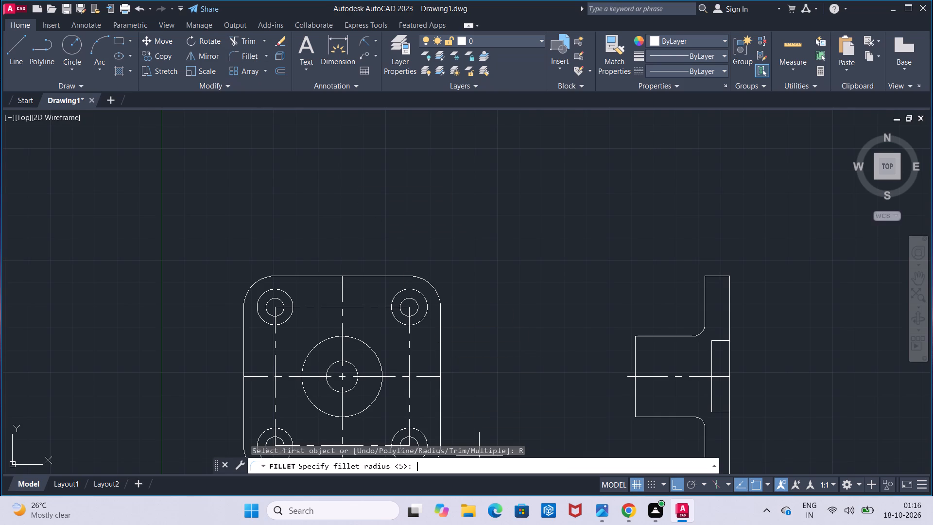
key(3)
key(Return)
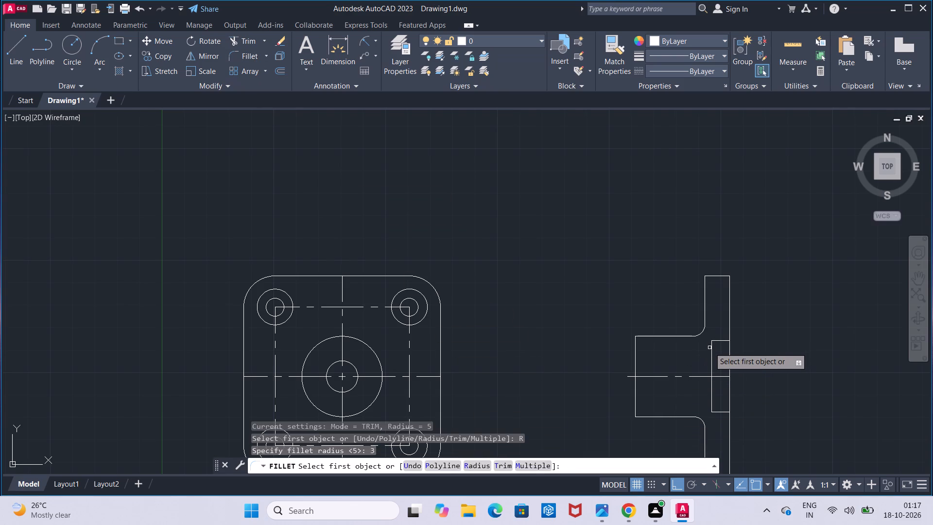
click(712, 347)
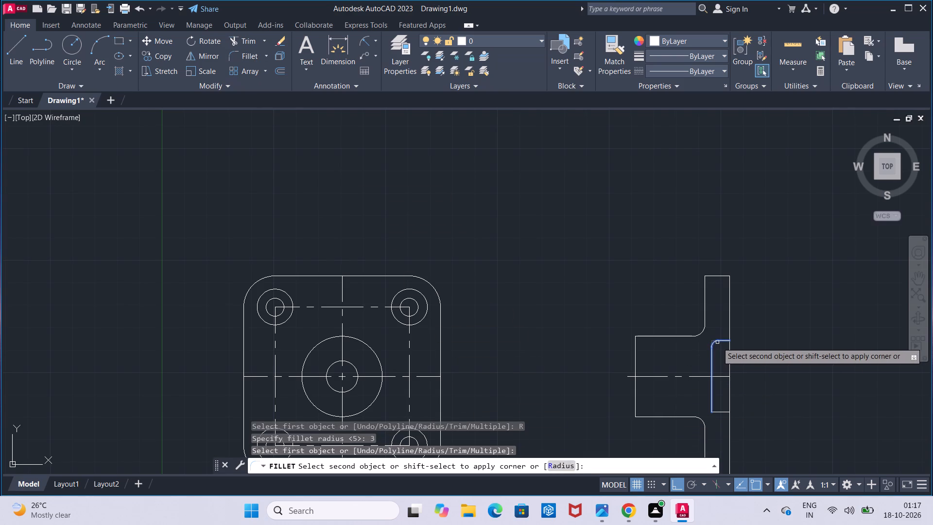
click(717, 342)
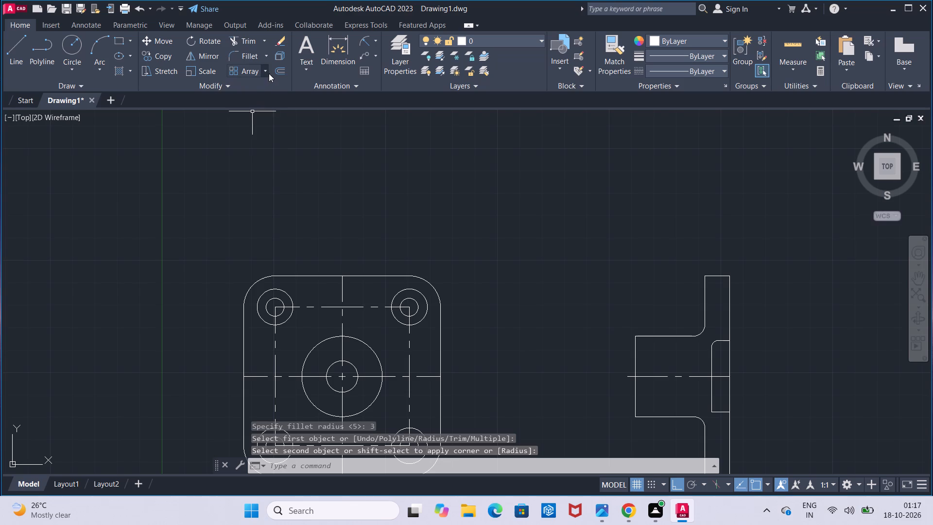
click(259, 57)
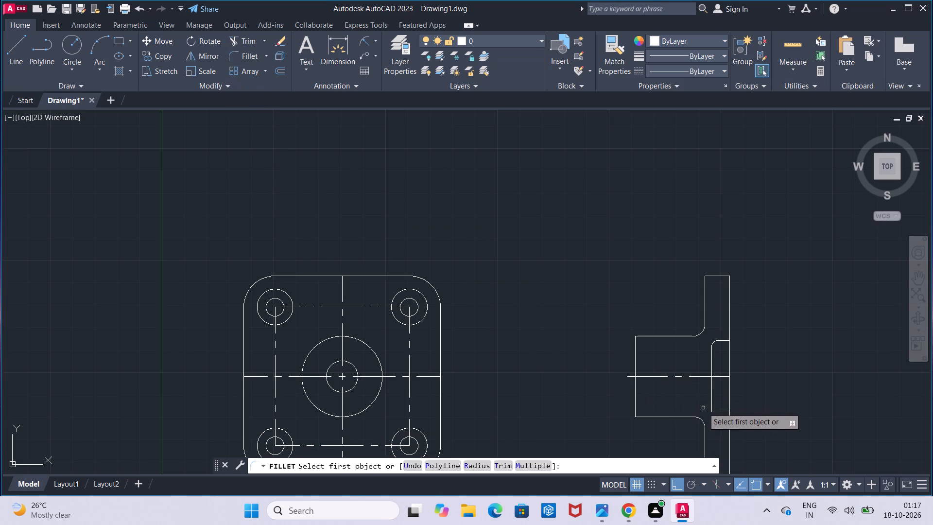
click(711, 408)
click(718, 413)
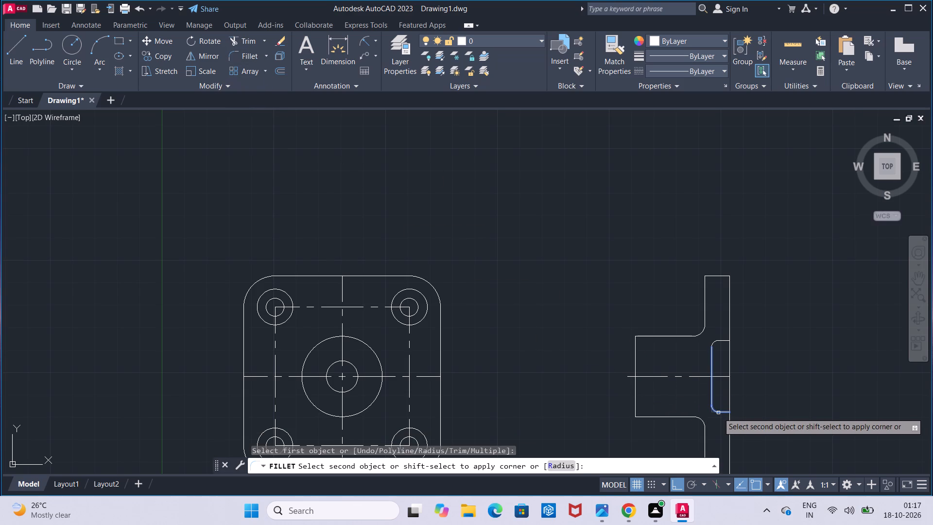
key(Escape)
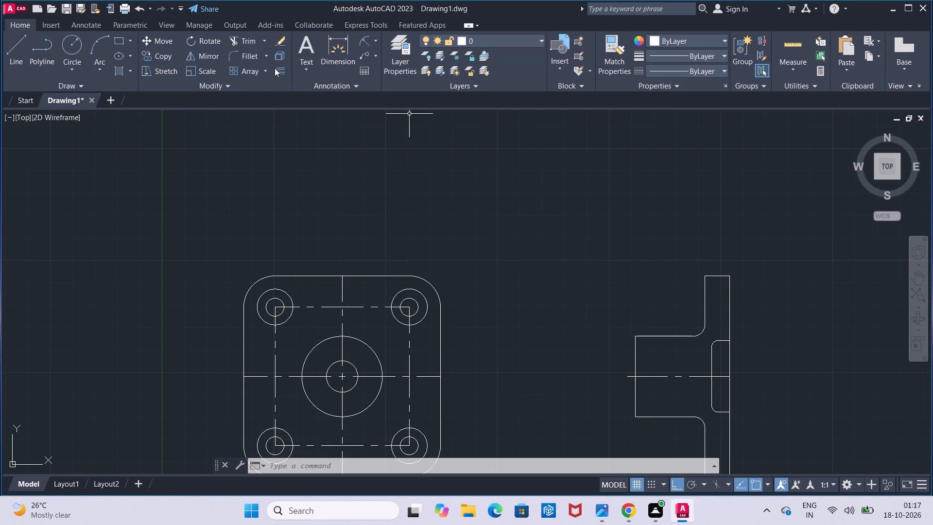
Fillet the flange's upper and lower outer corners on the hub side of the side profile, using the same radius 3.
click(251, 62)
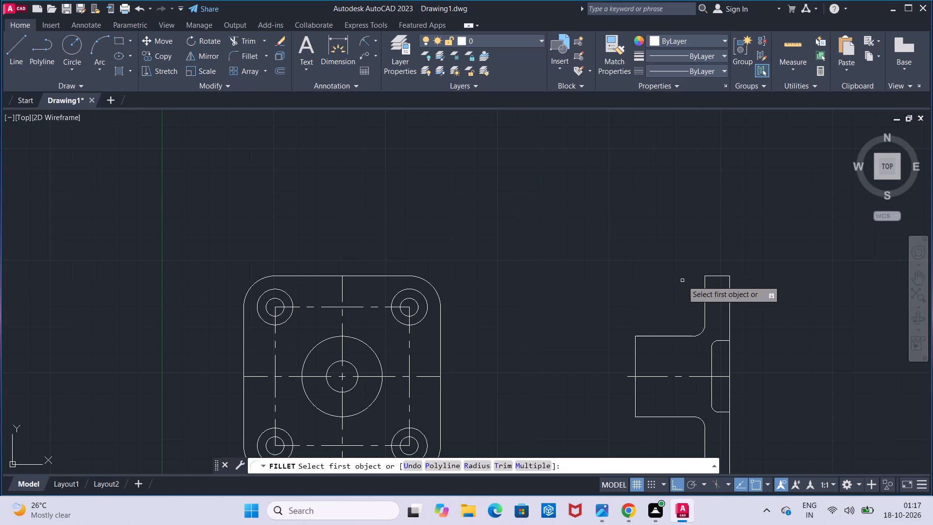
click(704, 290)
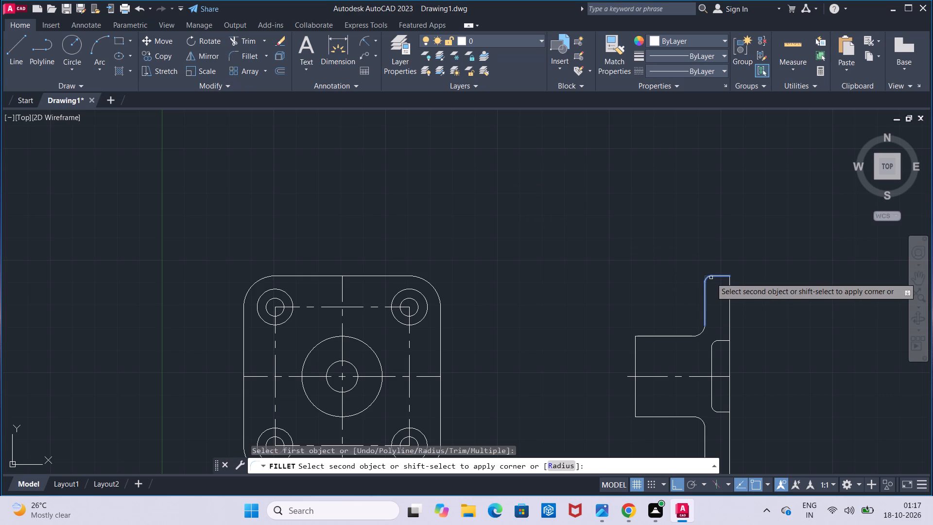
click(711, 278)
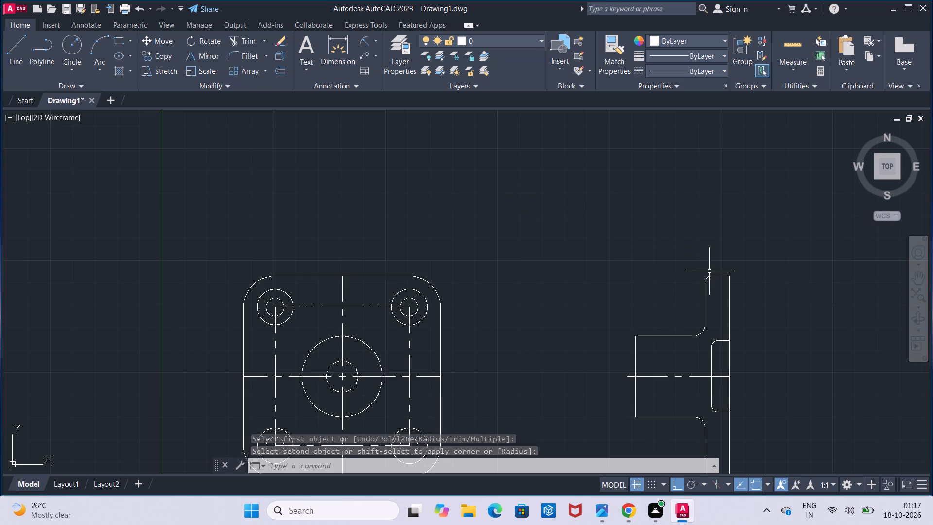
middle_drag(655, 284, 655, 258)
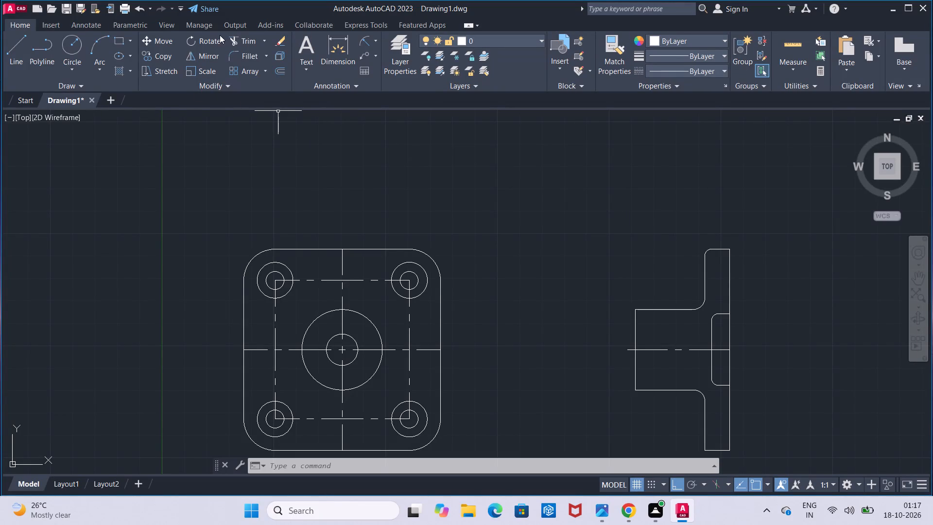
click(251, 57)
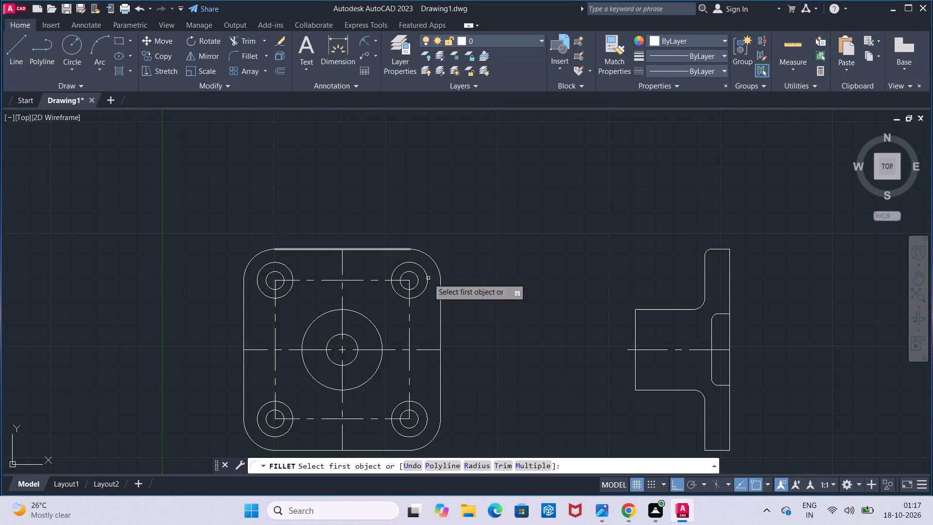
click(705, 438)
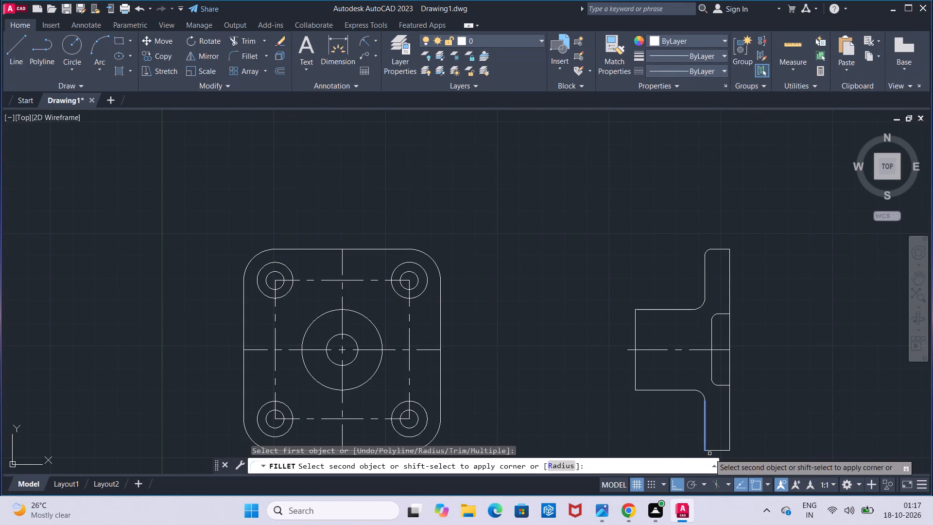
click(715, 450)
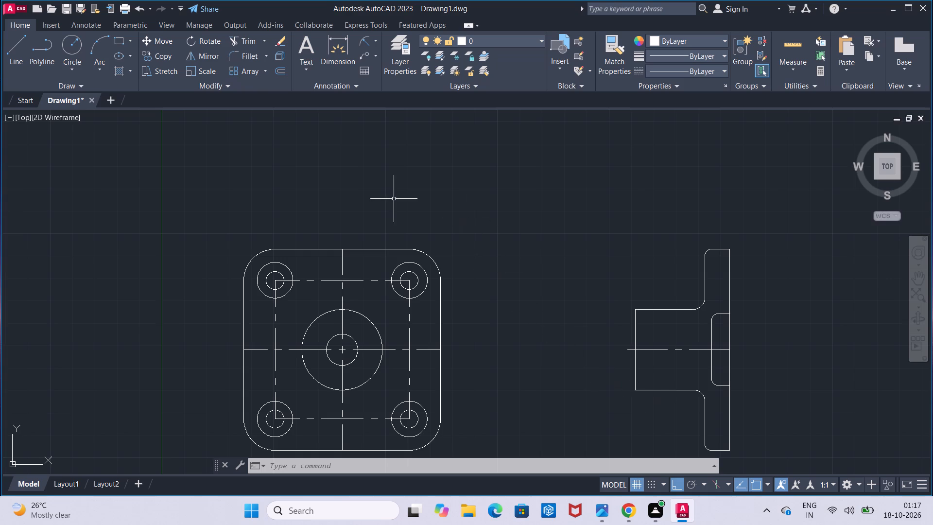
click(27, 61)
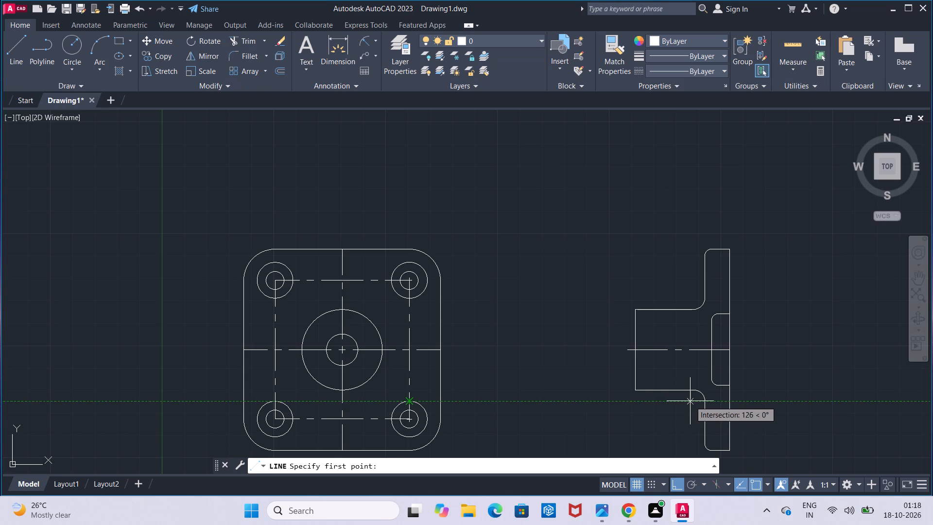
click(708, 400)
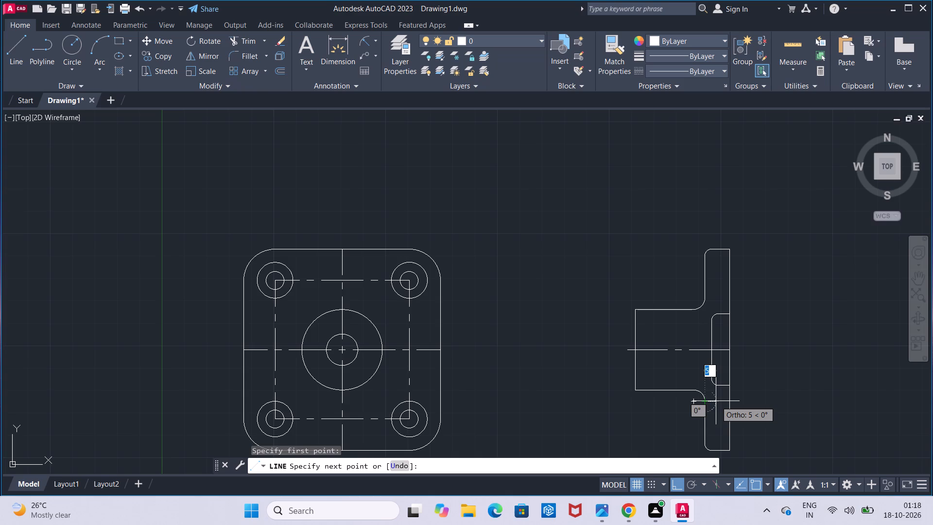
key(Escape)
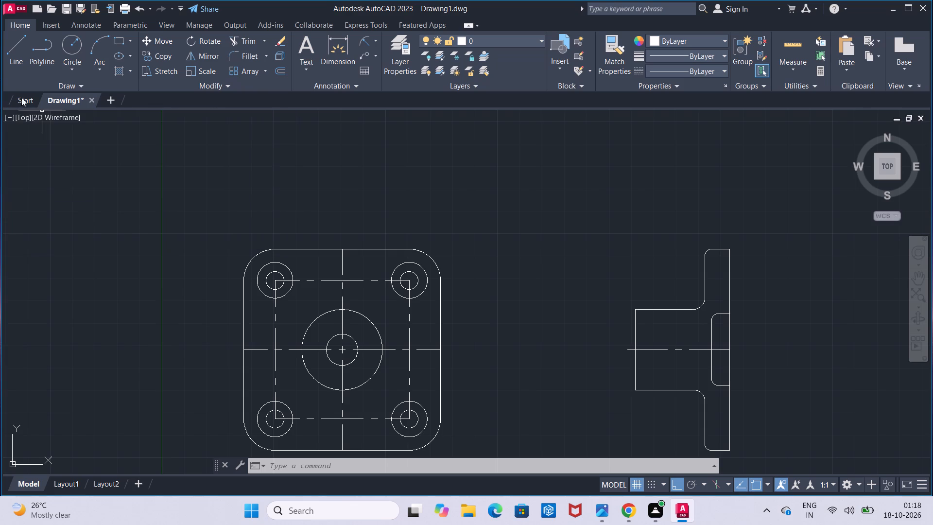
Draw two horizontal projection lines from the top and bottom of the top view's small central bore circle to the side profile's recess inner line.
click(23, 56)
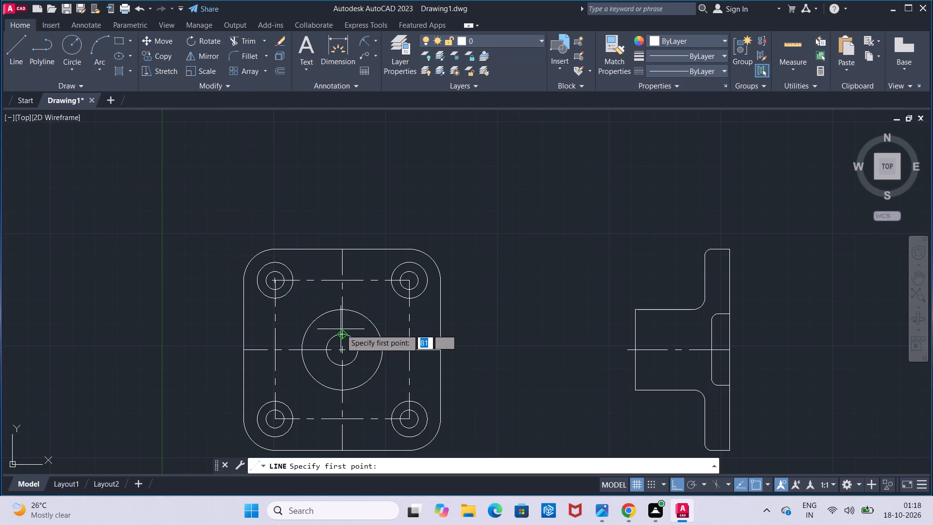
click(342, 334)
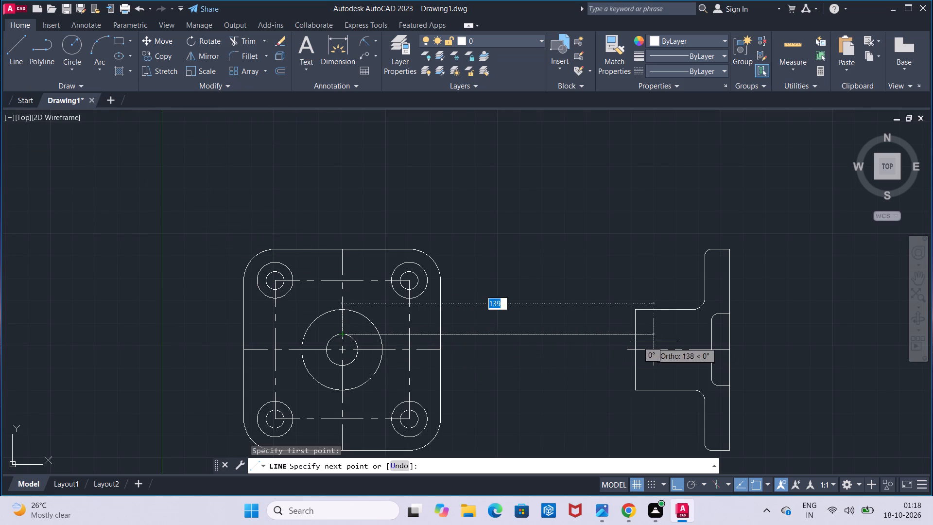
click(713, 337)
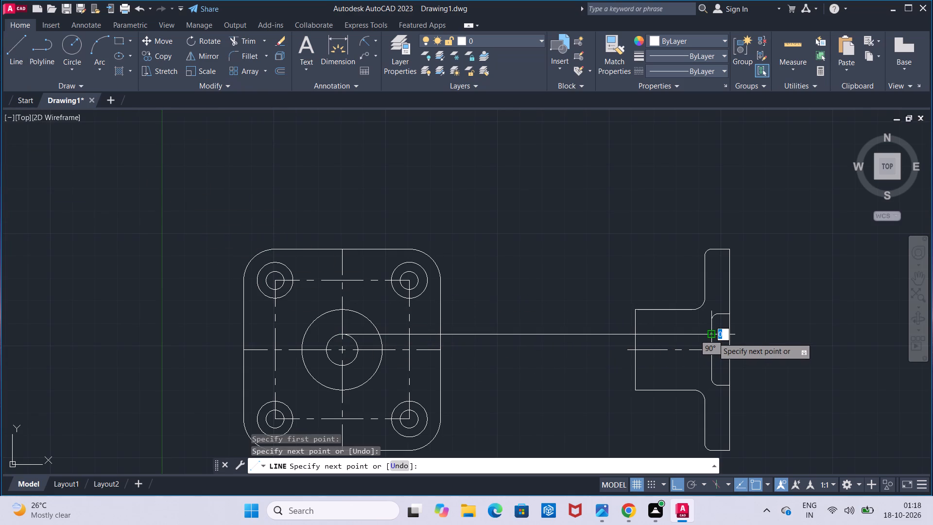
key(Escape)
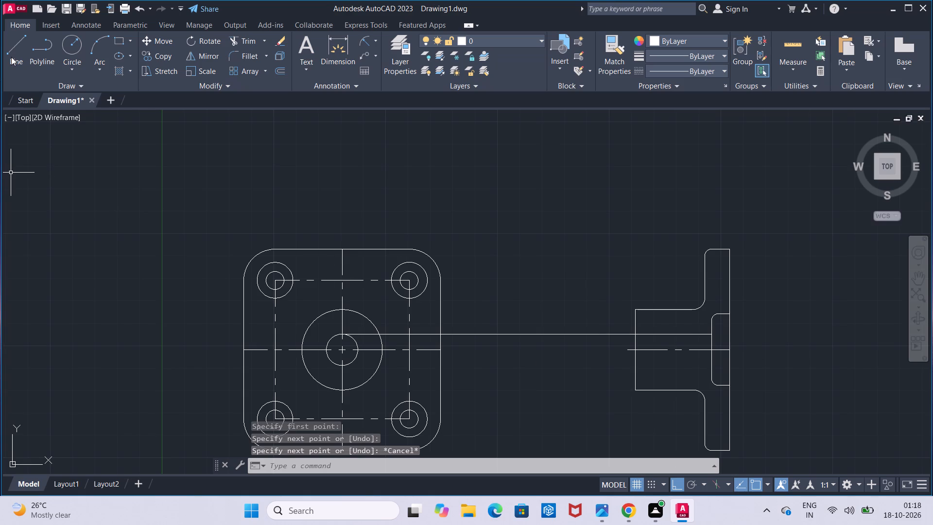
click(11, 57)
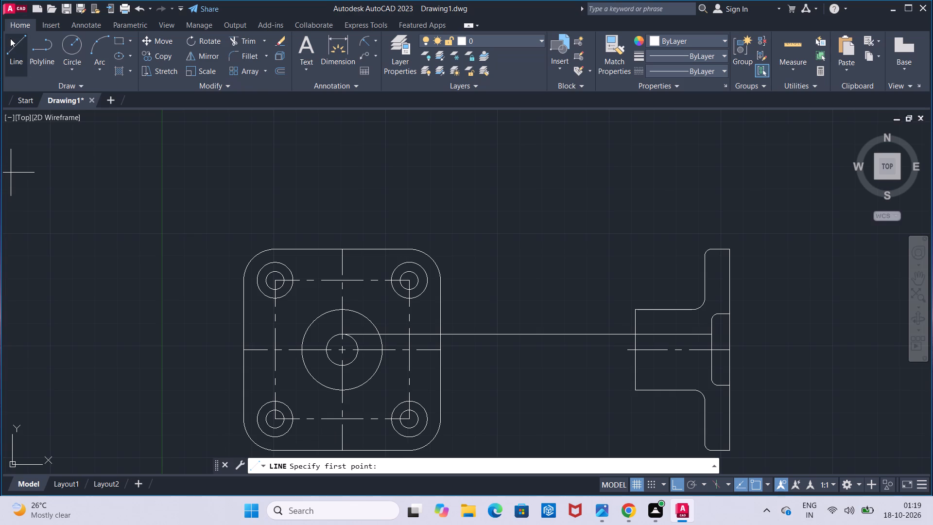
click(10, 38)
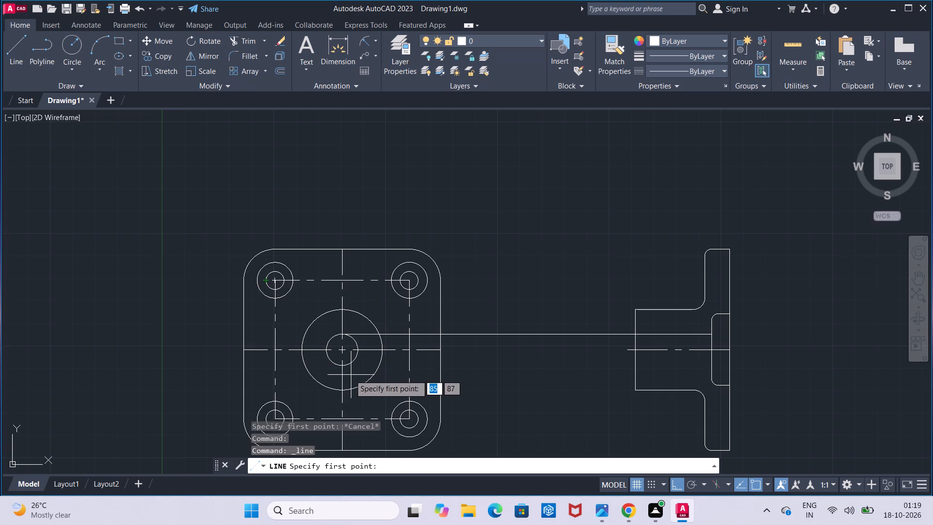
click(344, 370)
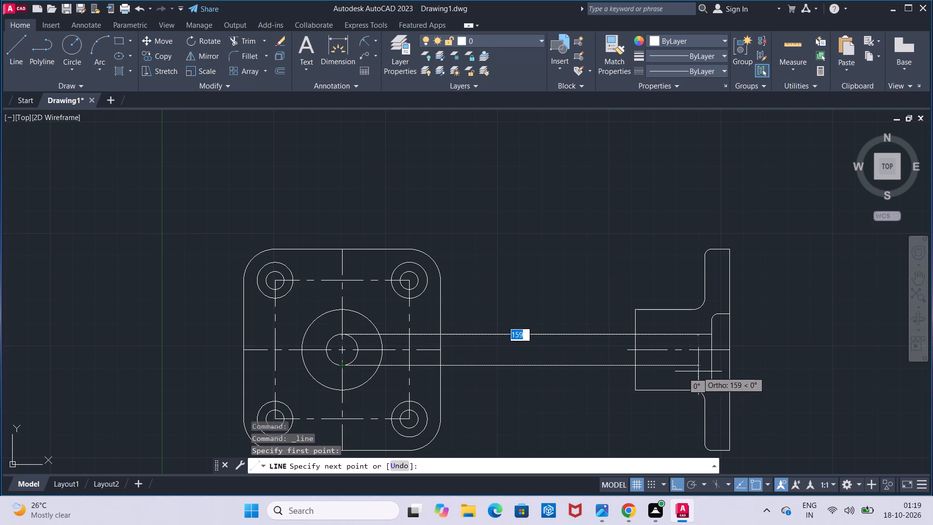
click(709, 366)
key(Escape)
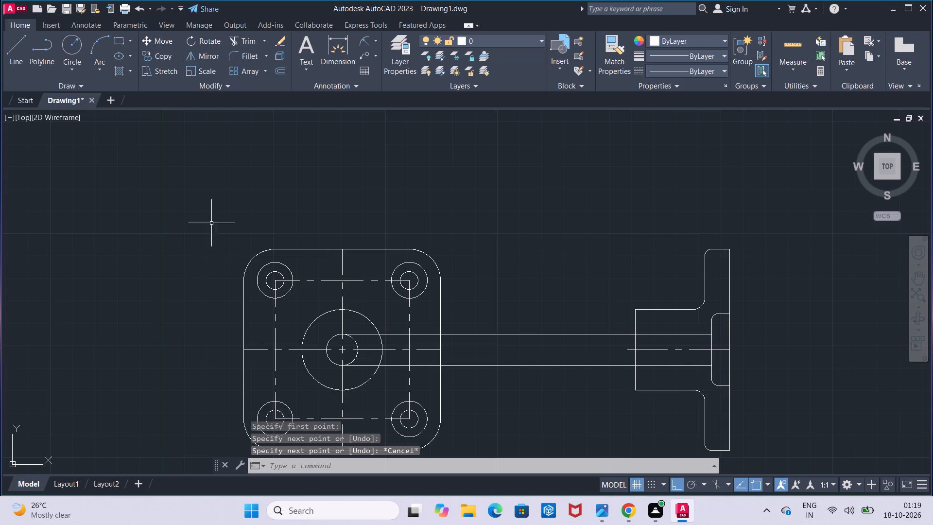
Trim away the parts of both bore projection lines lying between the top view and the side profile's hub face.
click(251, 40)
drag(452, 166, 526, 418)
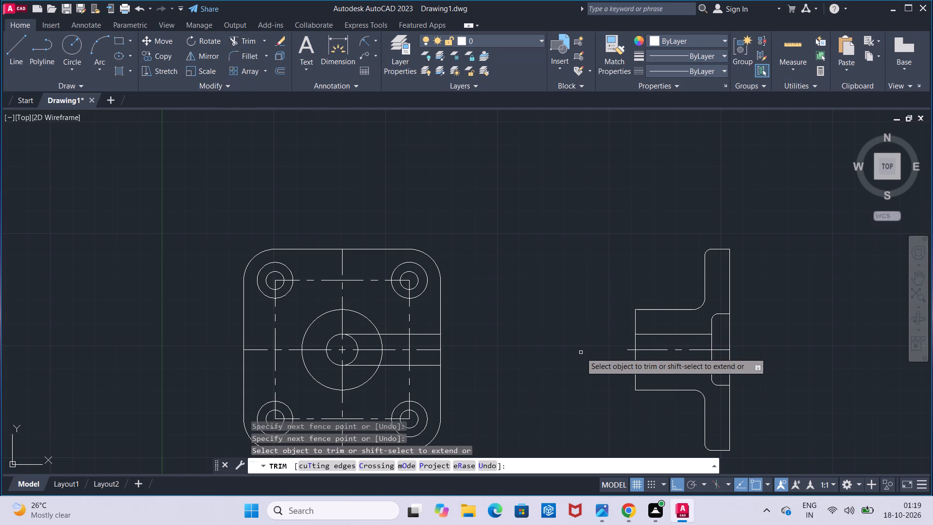
key(Escape)
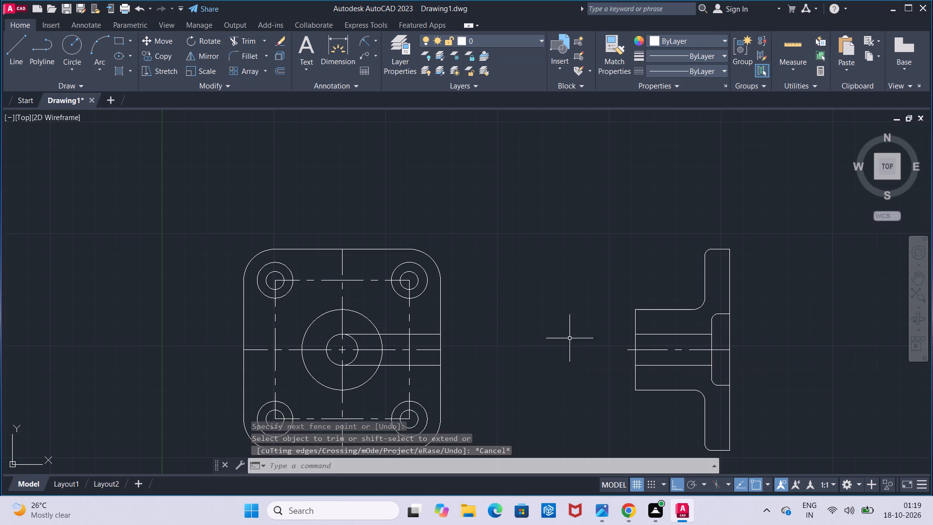
Erase the two leftover bore projection line segments inside the top view.
click(277, 37)
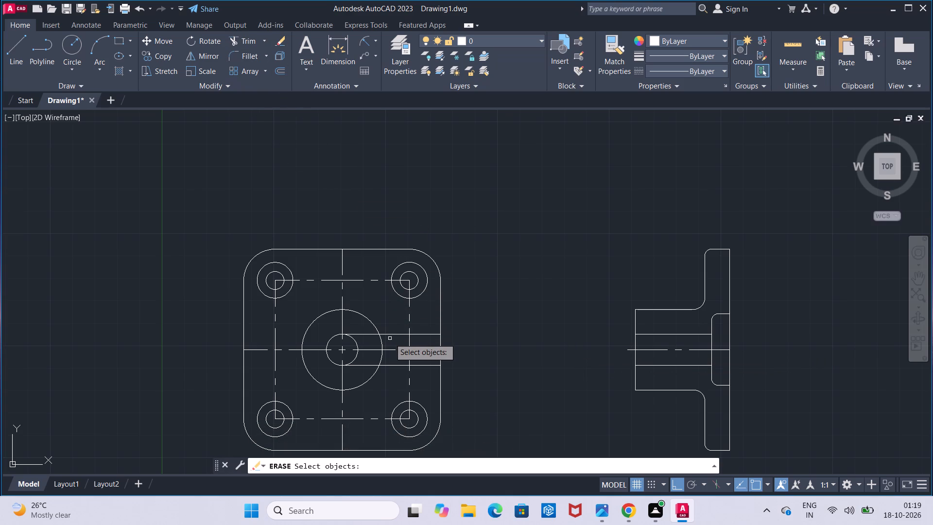
click(394, 333)
key(Return)
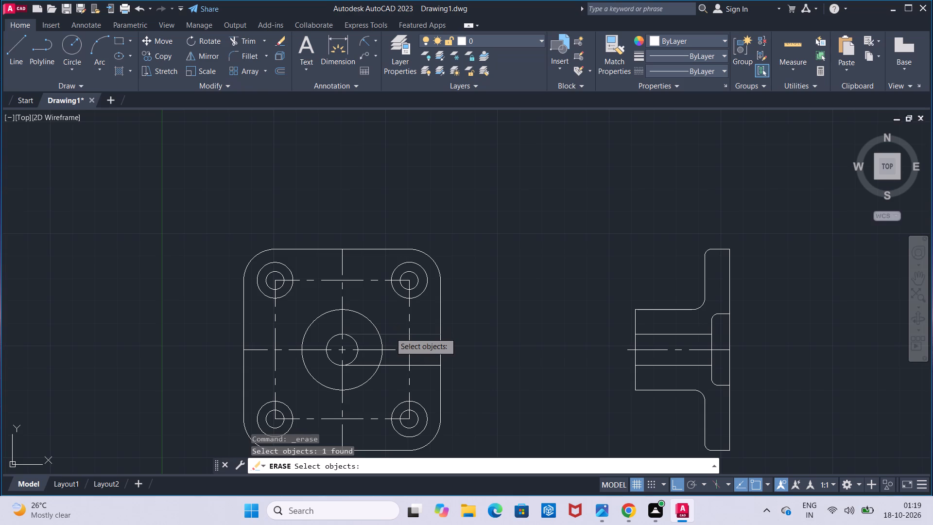
click(279, 50)
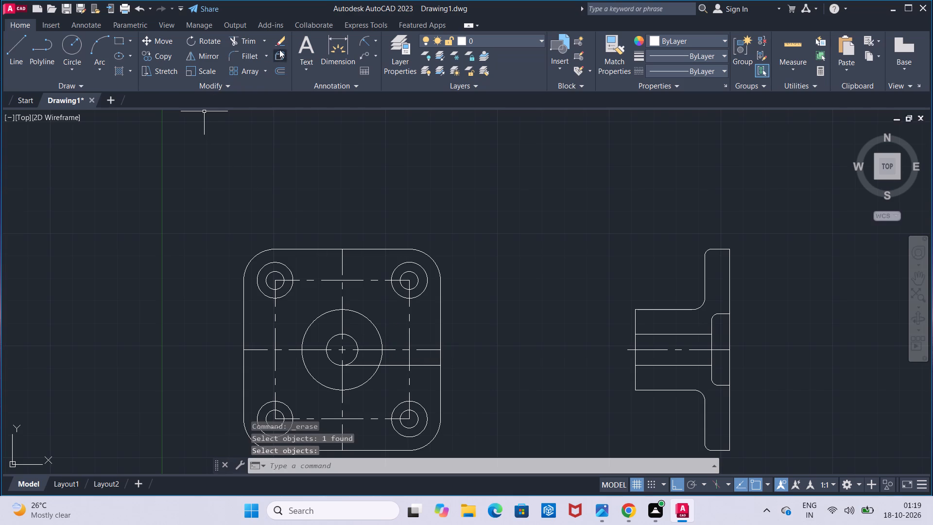
click(282, 46)
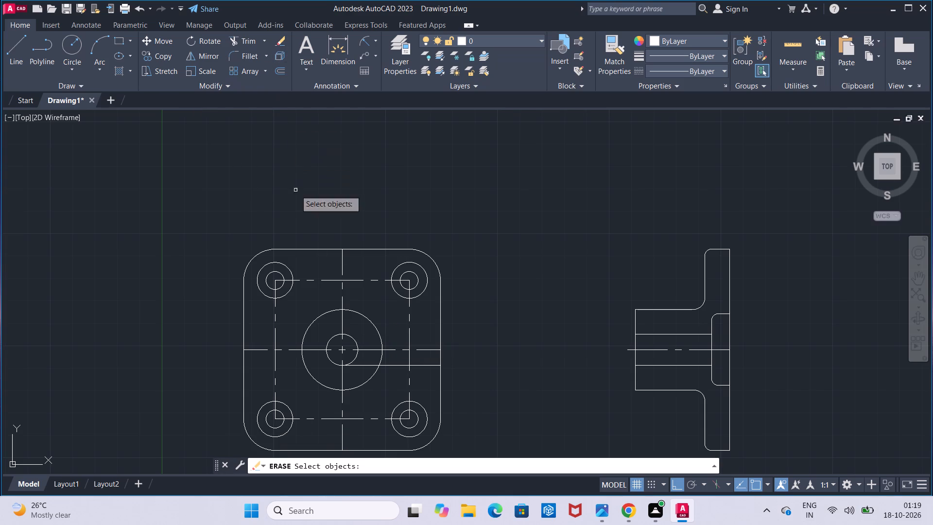
click(373, 366)
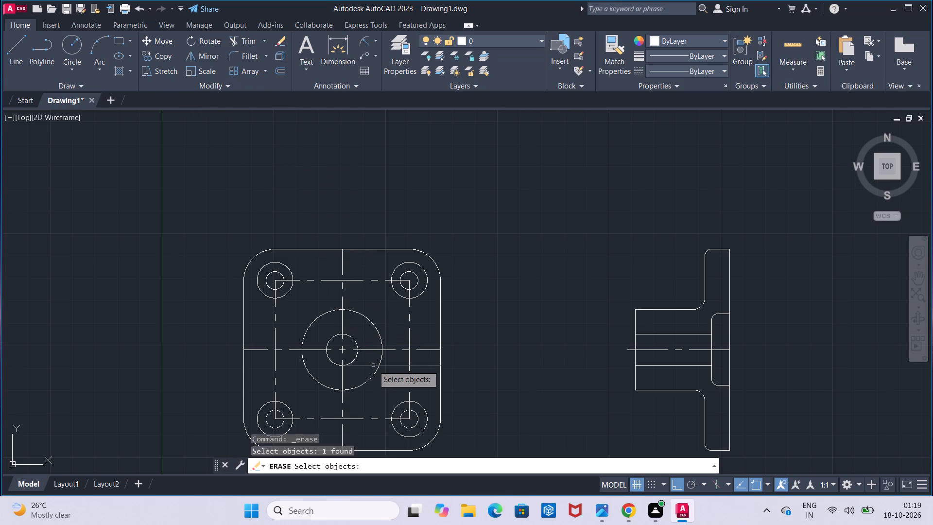
key(Return)
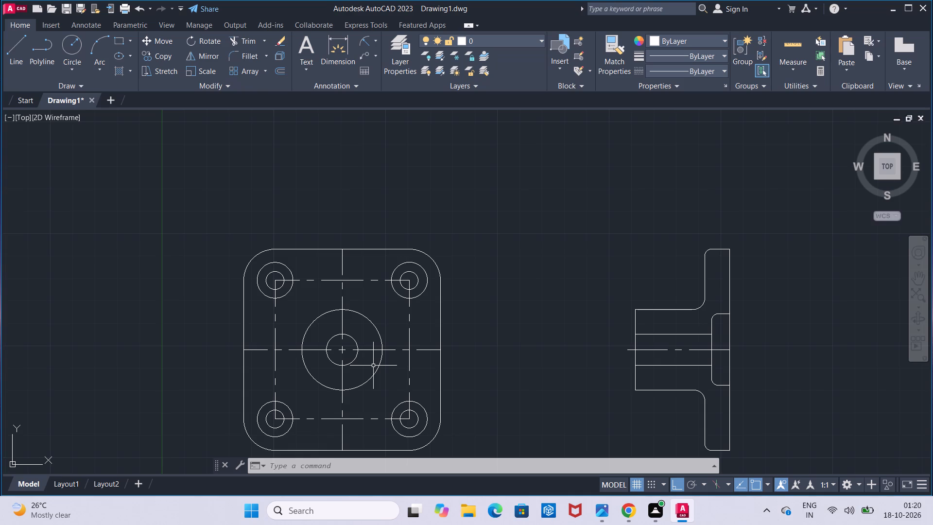
Draw two horizontal projection lines from the top and bottom of the upper-right corner hole's counterbore circle to the side profile's hub-side flange face.
click(22, 59)
click(409, 261)
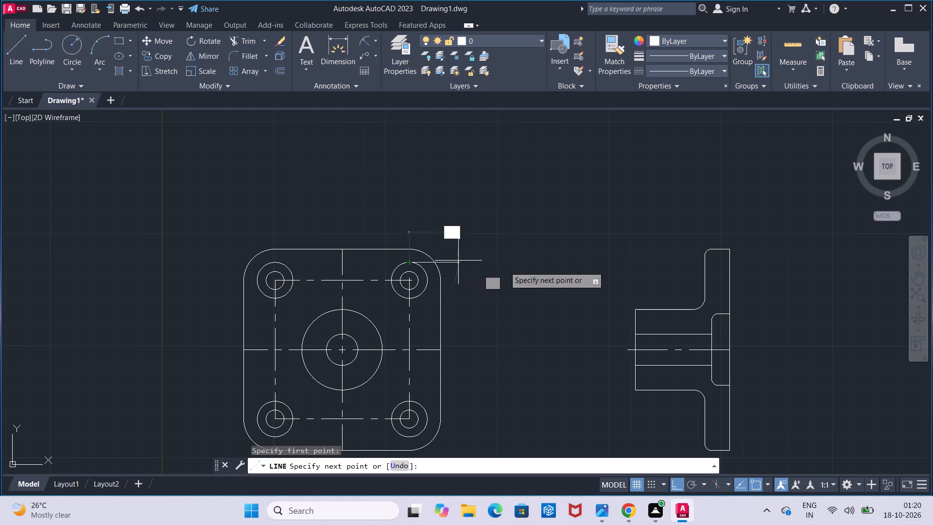
click(703, 267)
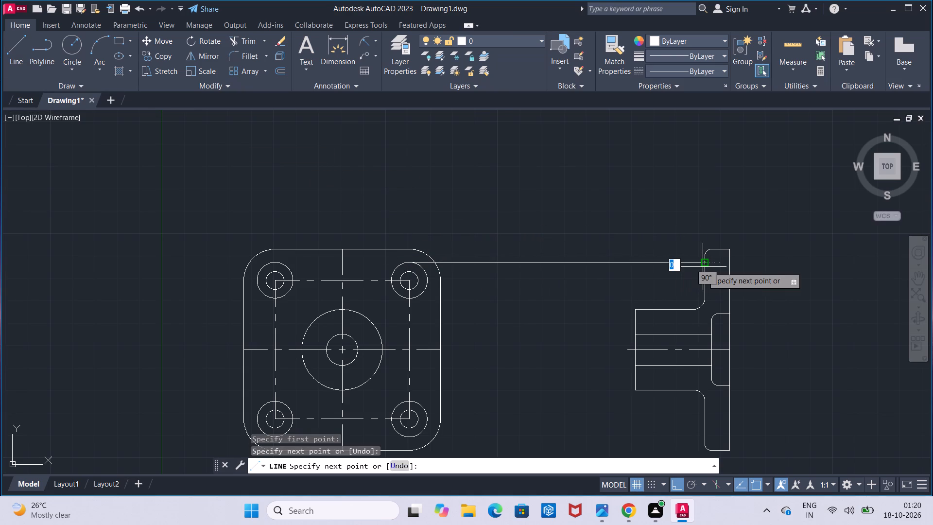
key(Escape)
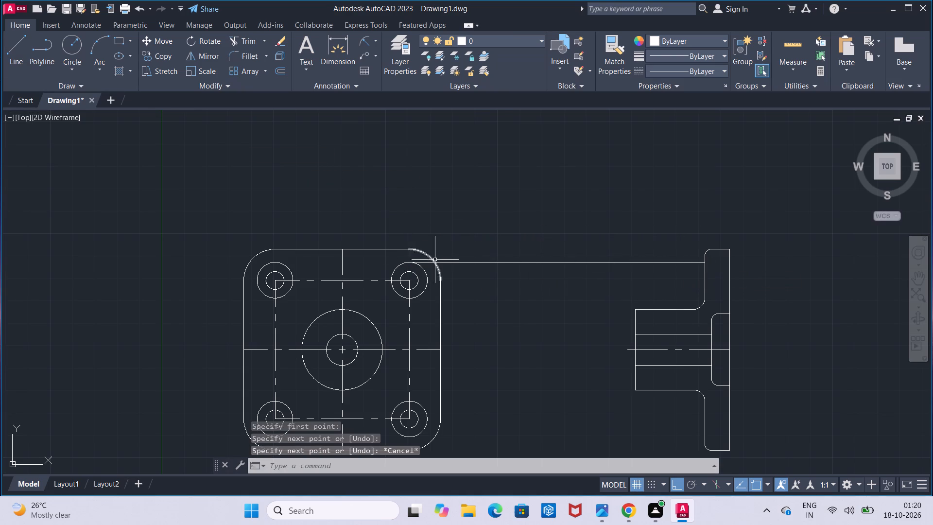
click(12, 57)
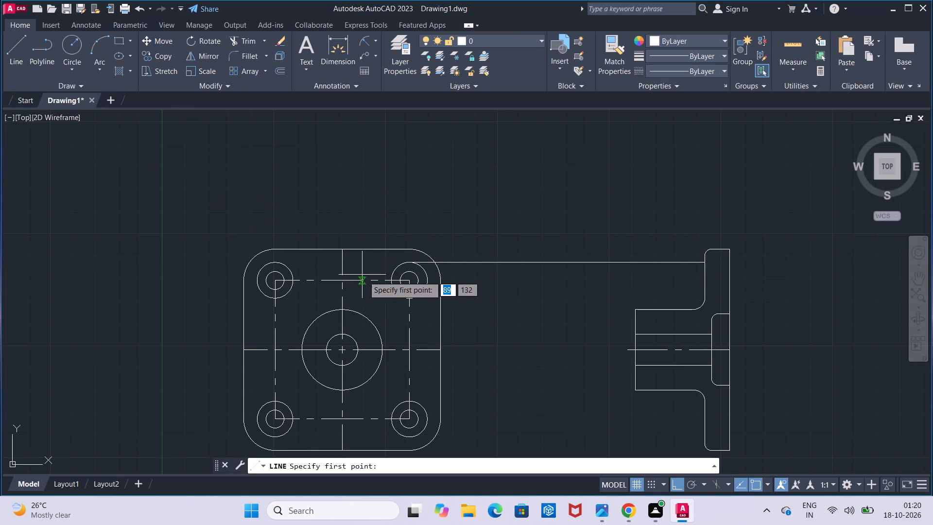
click(409, 300)
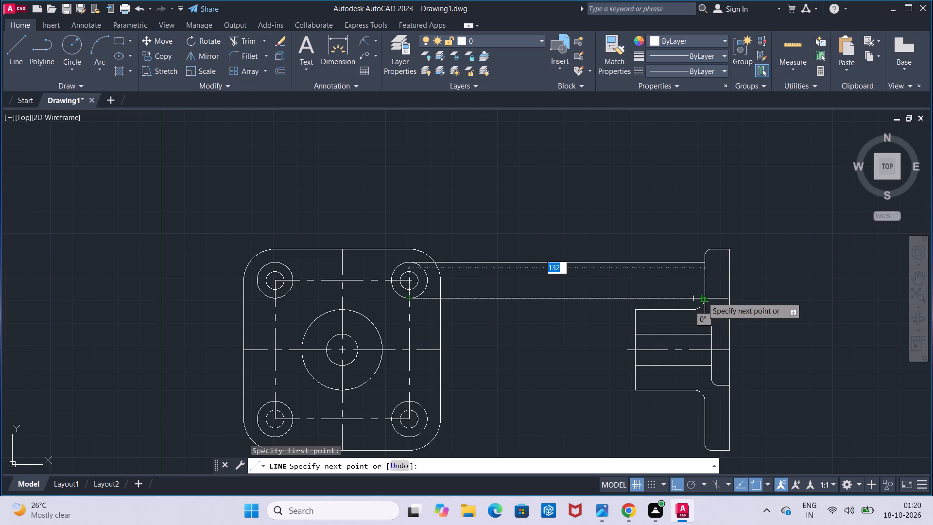
click(702, 297)
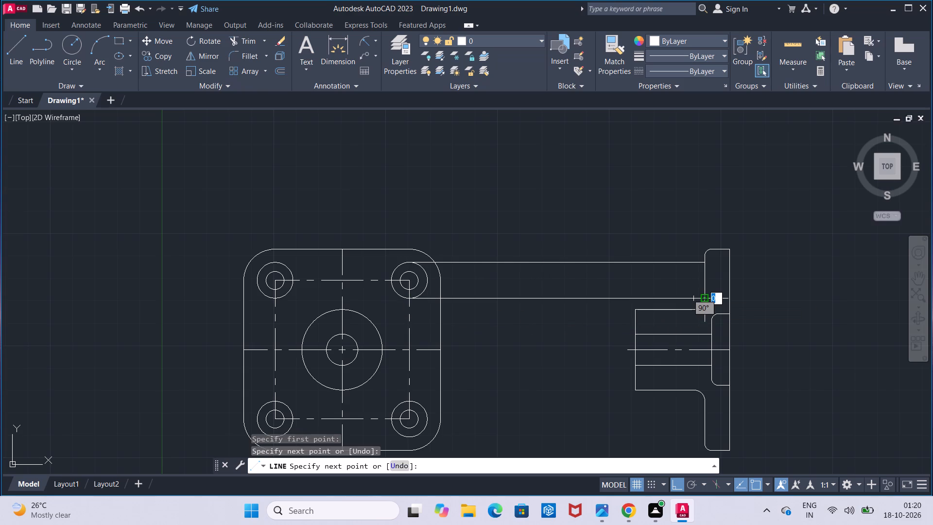
key(Escape)
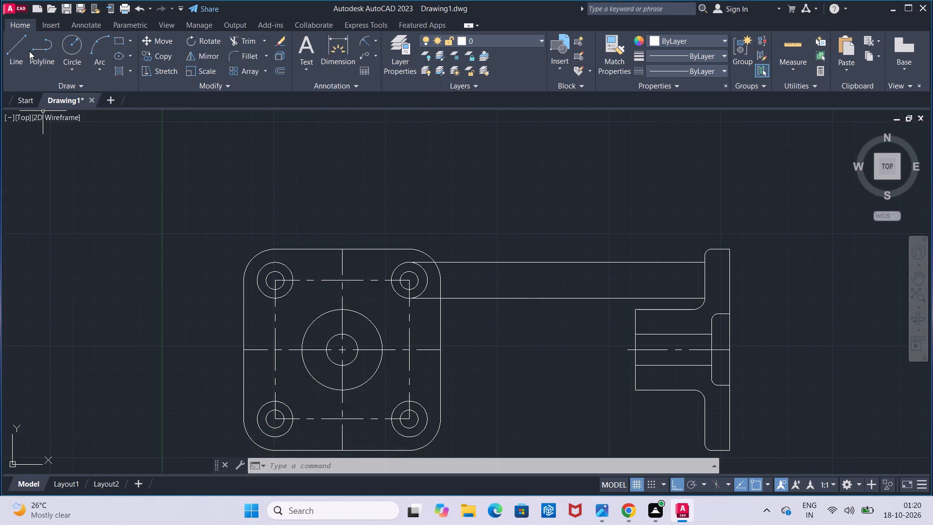
Draw the upper counterbore outline in the side profile: 5.5 into the flange, 16 down, and back to the hub-side face.
click(24, 54)
scroll(687, 323, up, 1)
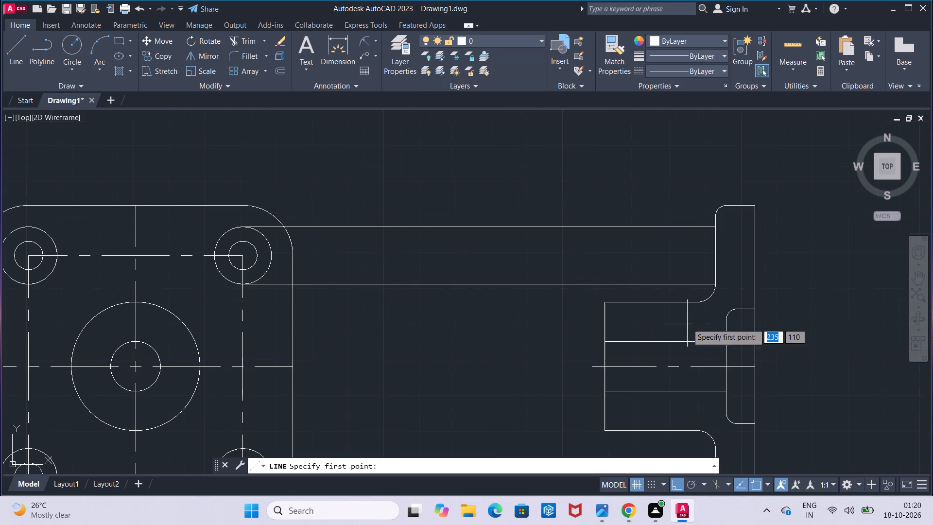
click(715, 223)
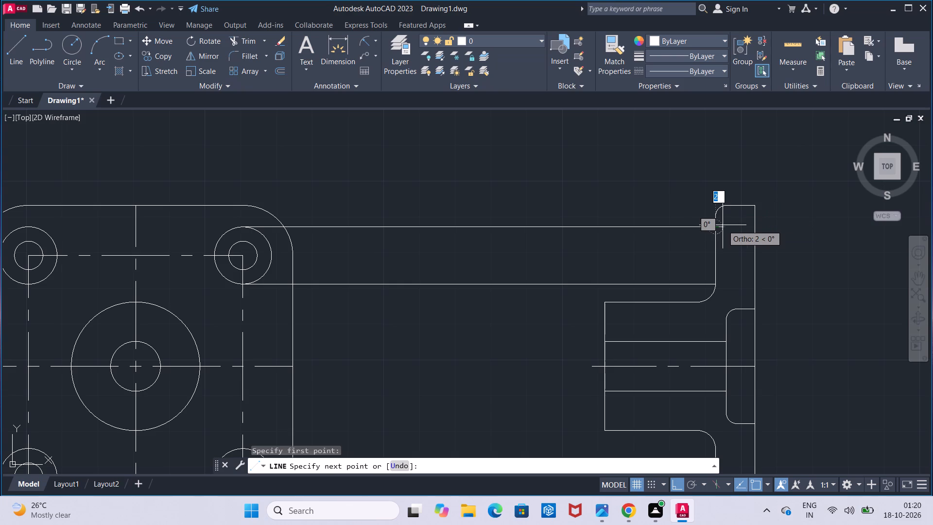
text(5.)
key(5)
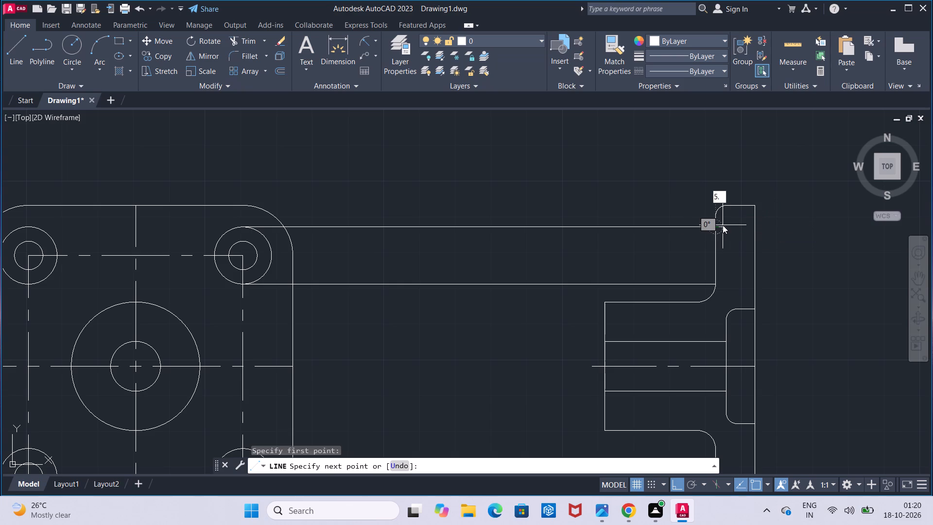
key(Return)
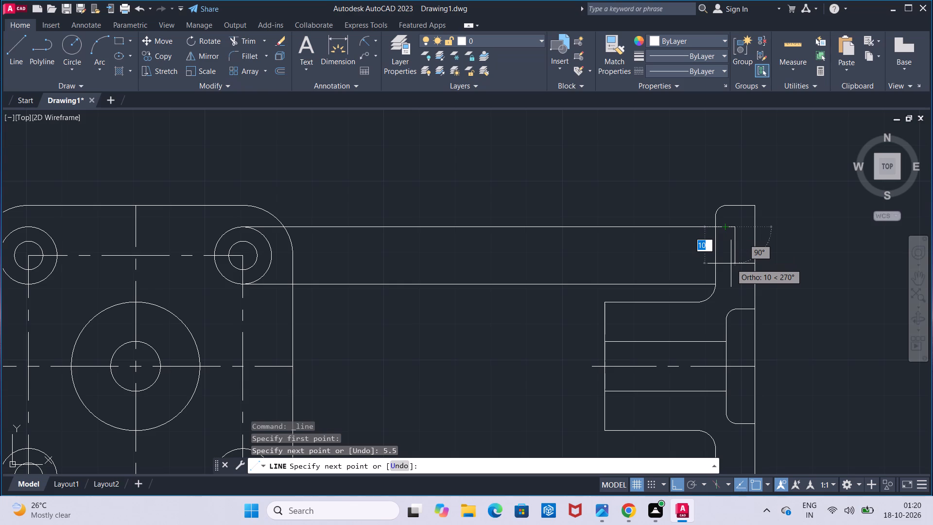
key(1)
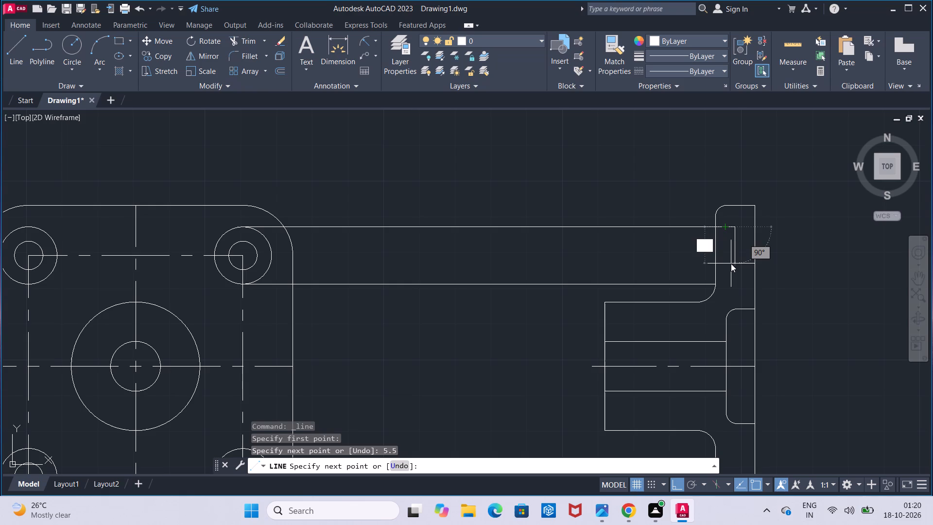
key(6)
key(Return)
click(719, 285)
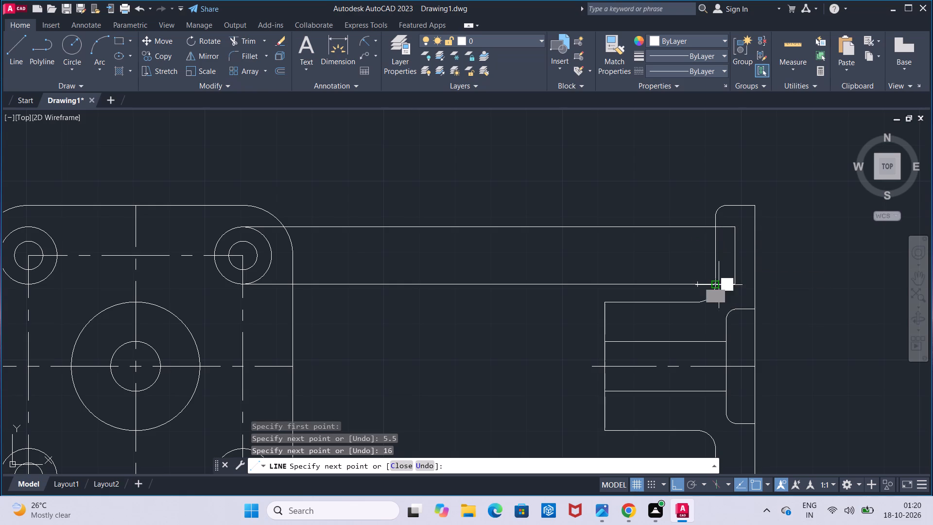
key(Escape)
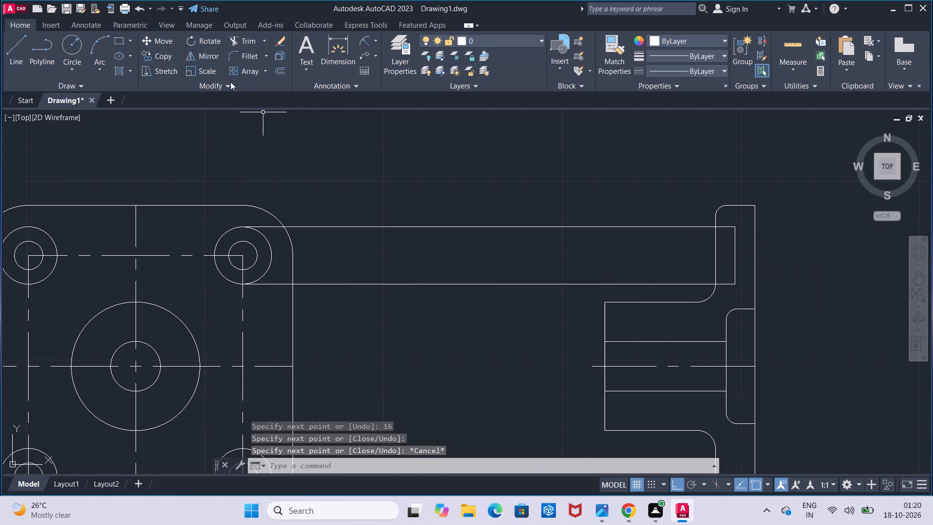
Trim away the counterbore projection lines between the two views and their leftover pieces inside the top view.
click(244, 47)
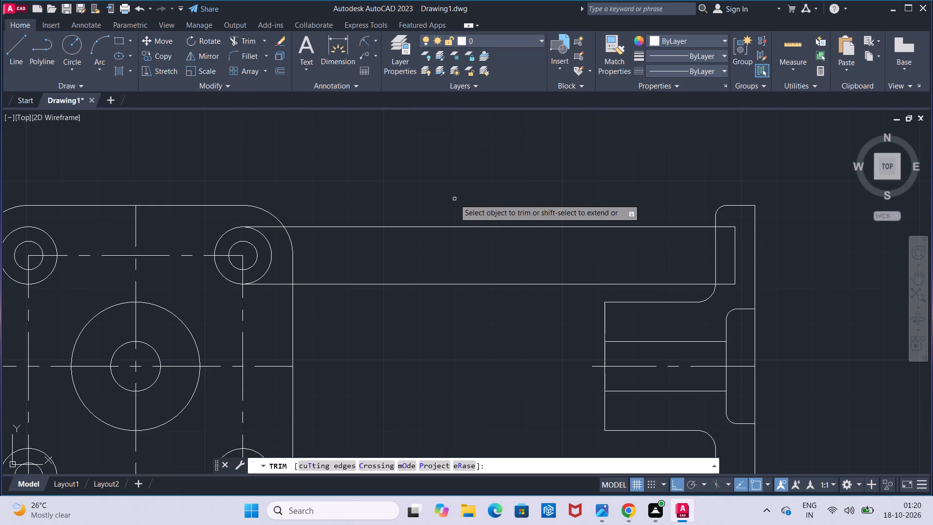
drag(454, 199, 460, 291)
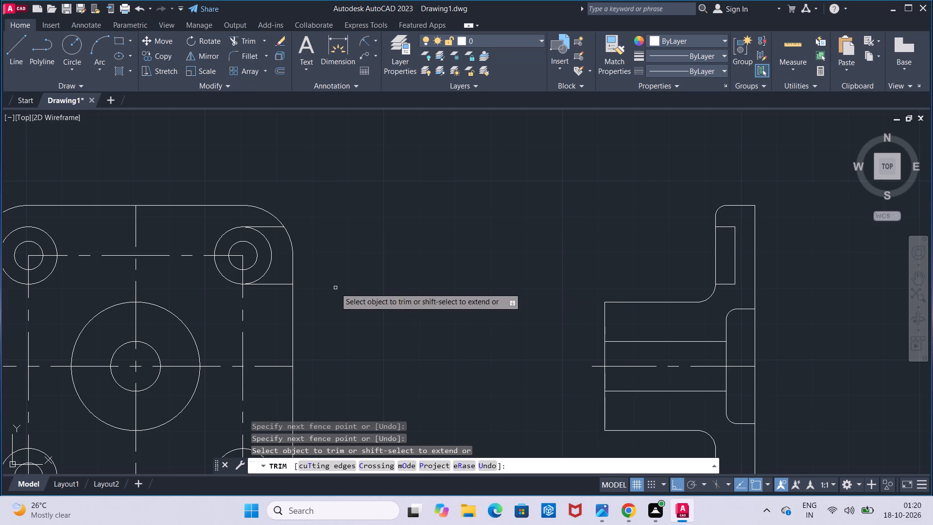
click(280, 284)
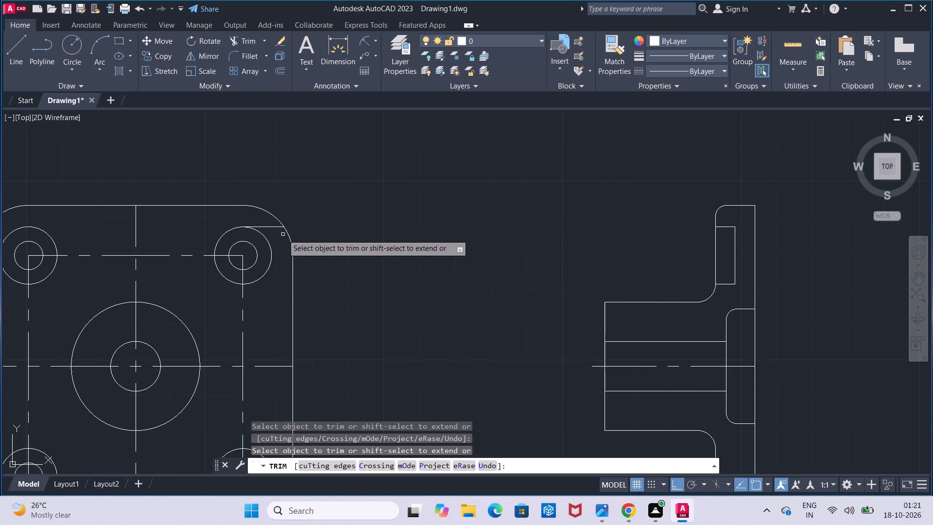
click(275, 227)
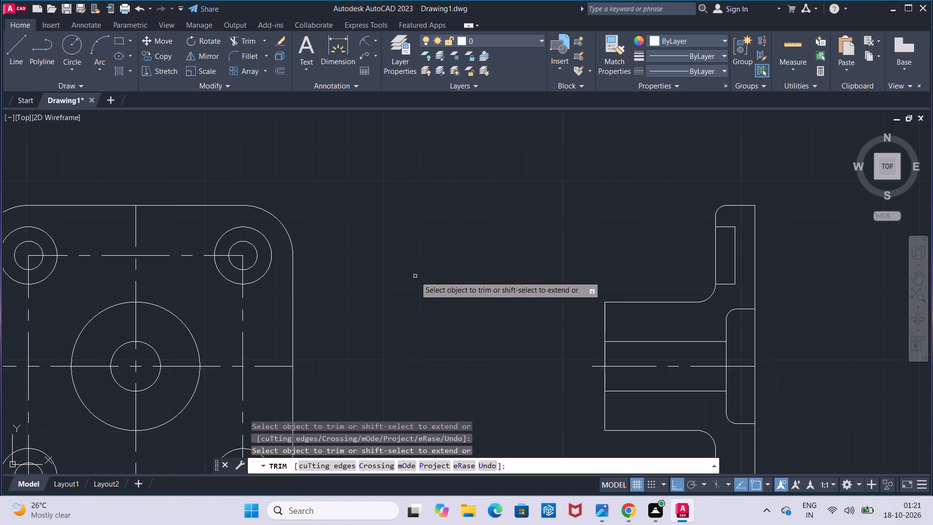
key(Escape)
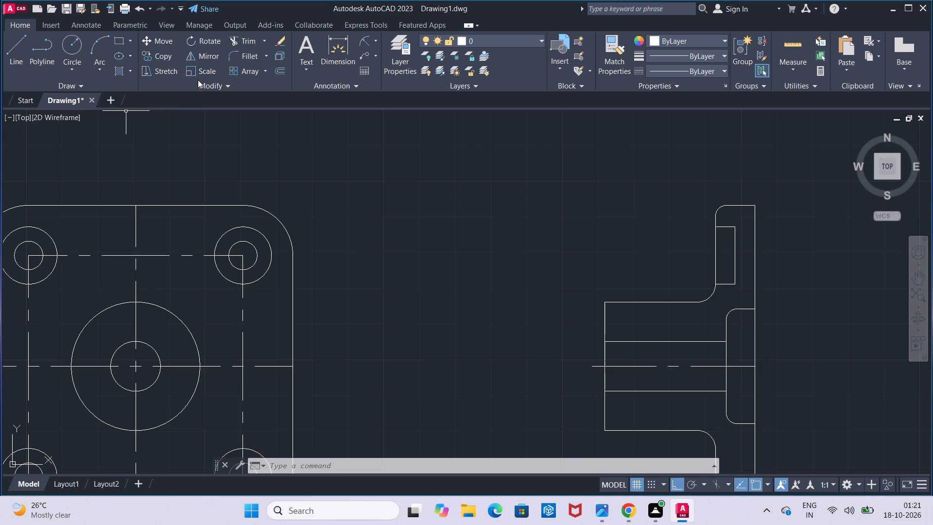
Draw two horizontal projection lines from the top and bottom of the upper-right corner's small hole circle to the side profile's flat back face.
click(13, 53)
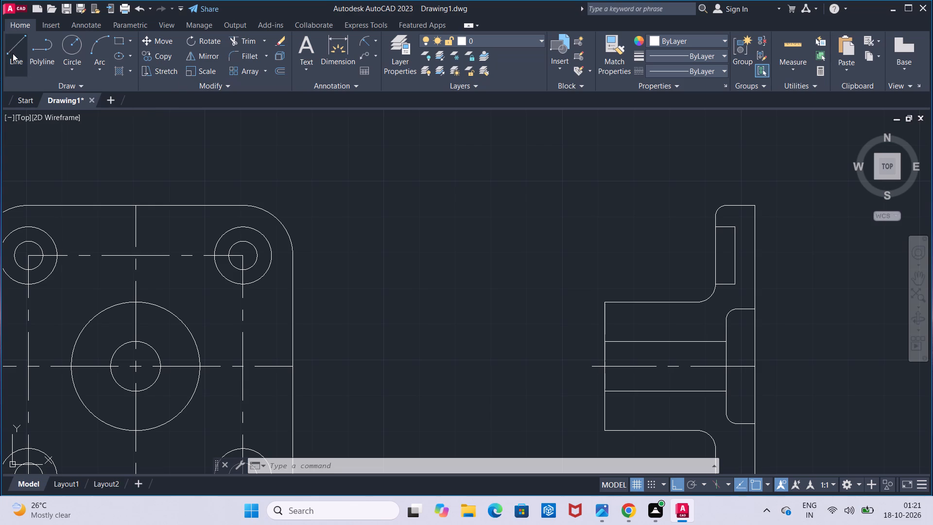
click(243, 236)
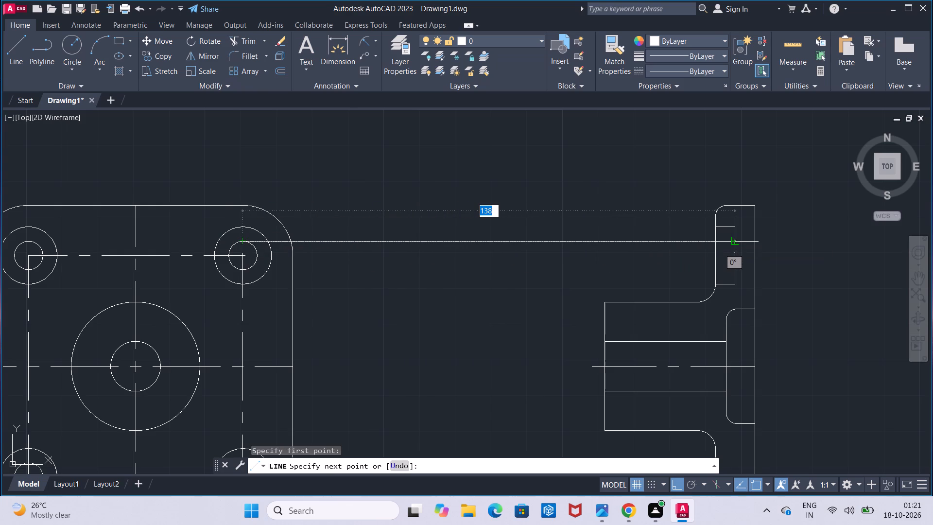
click(753, 243)
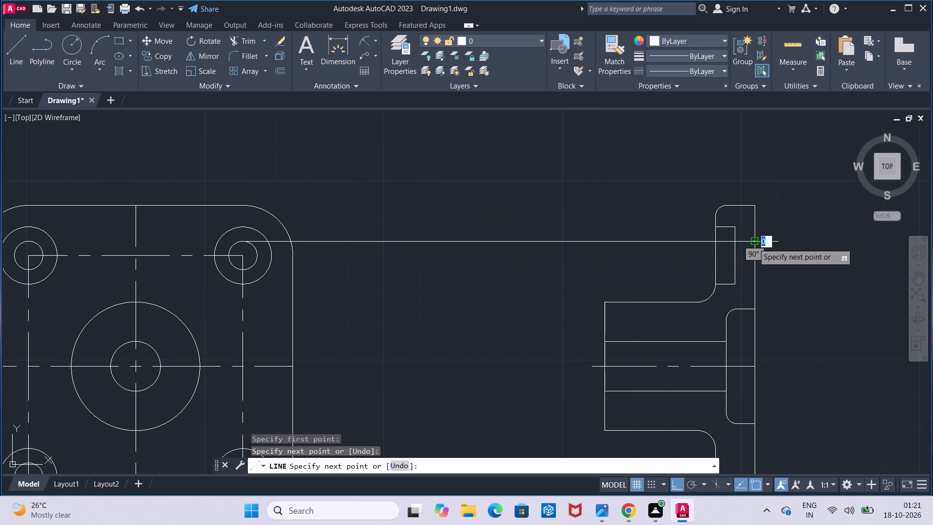
key(Escape)
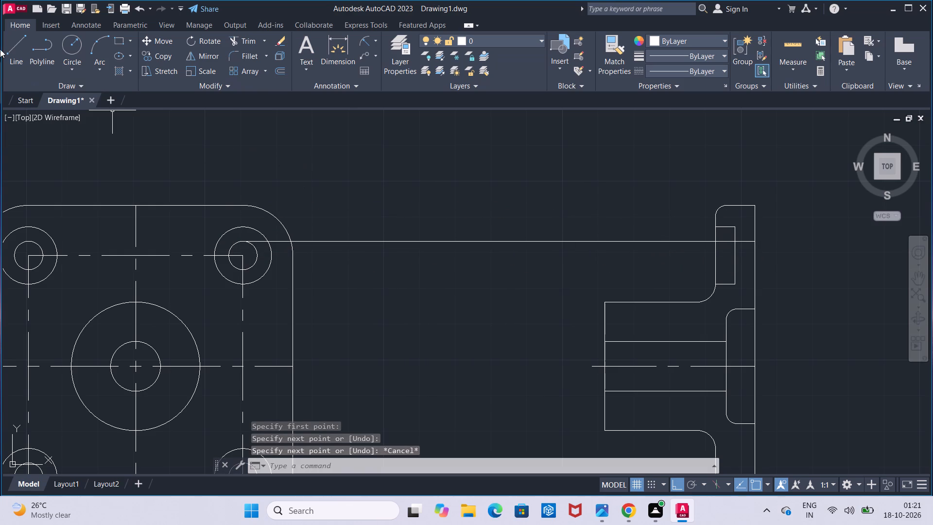
click(20, 57)
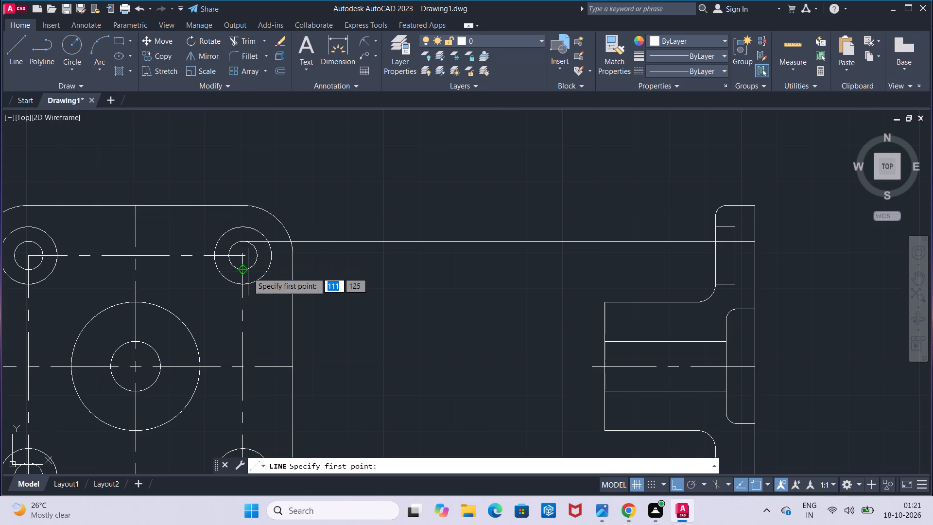
click(244, 274)
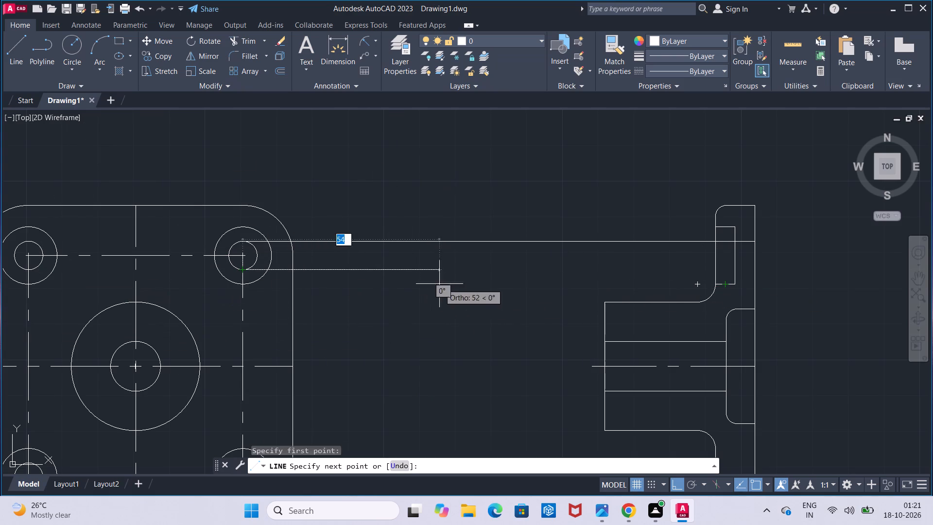
click(752, 265)
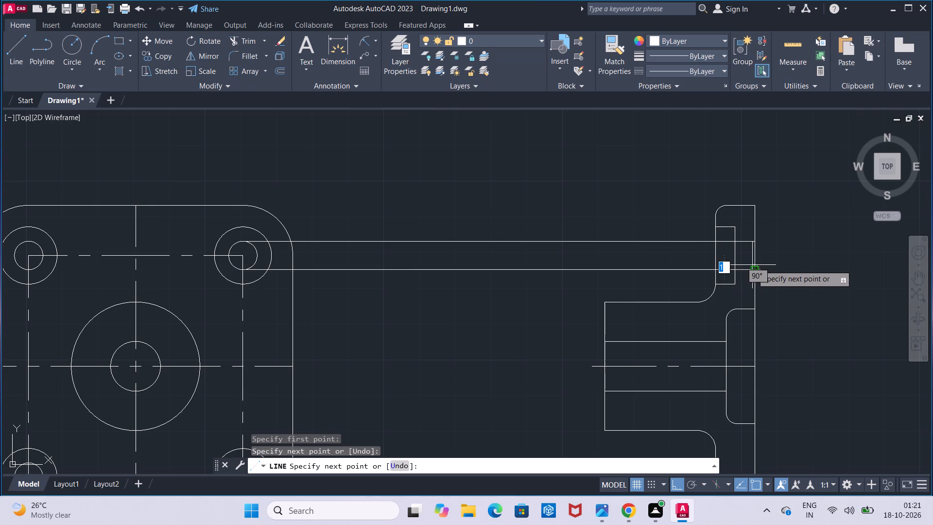
key(Escape)
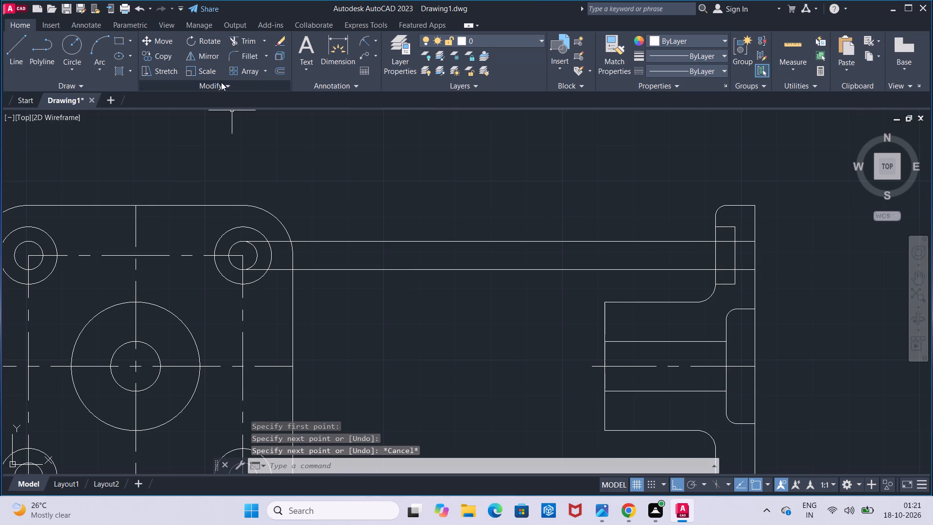
Trim the small-hole projection lines between the views, inside the top view and across the counterbore, keeping only the segments behind the counterbore.
click(229, 40)
drag(391, 177, 400, 249)
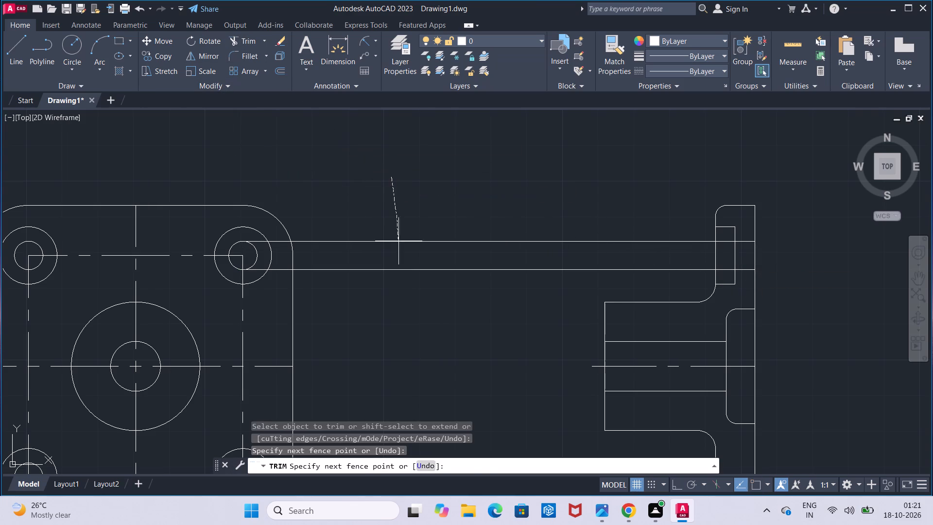
drag(400, 249, 408, 295)
click(281, 271)
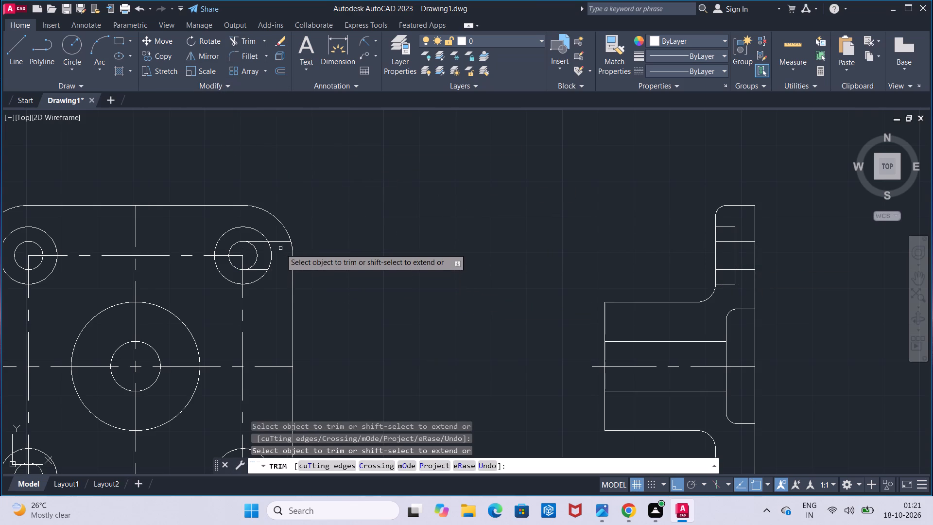
click(280, 242)
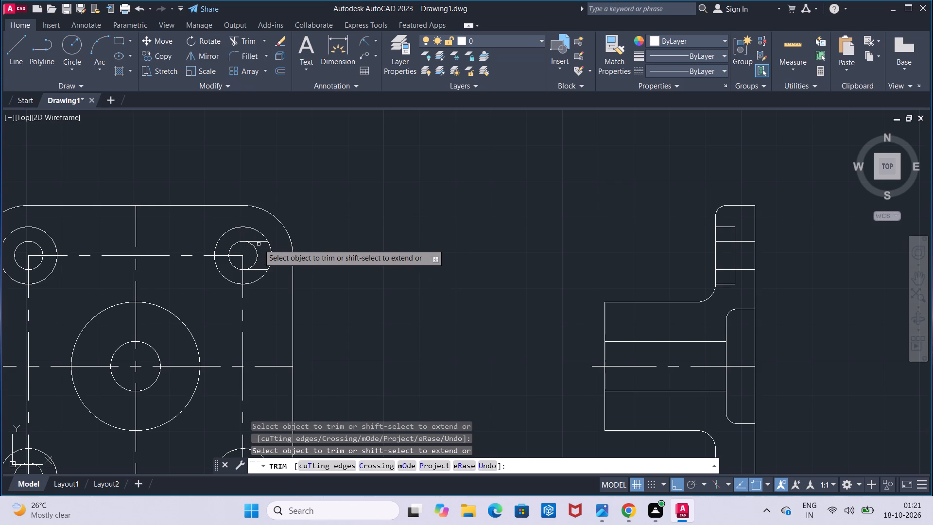
click(259, 240)
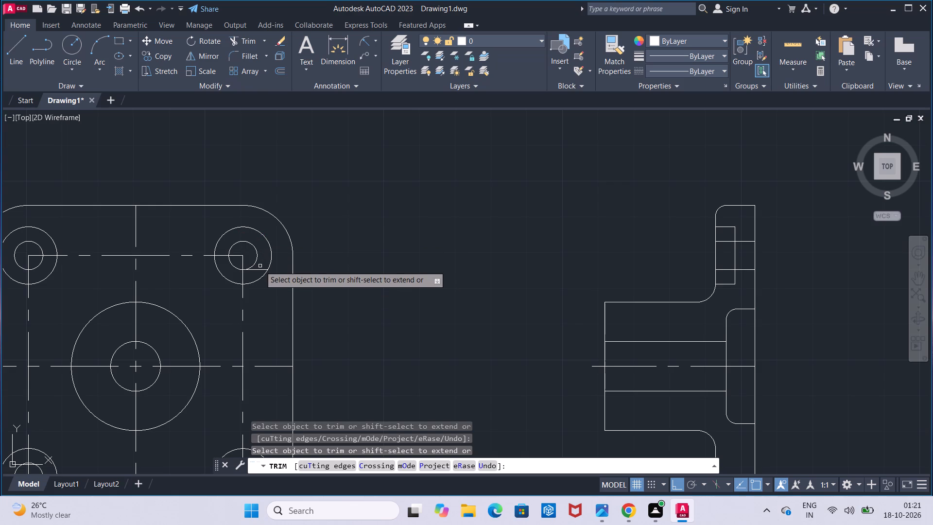
click(257, 270)
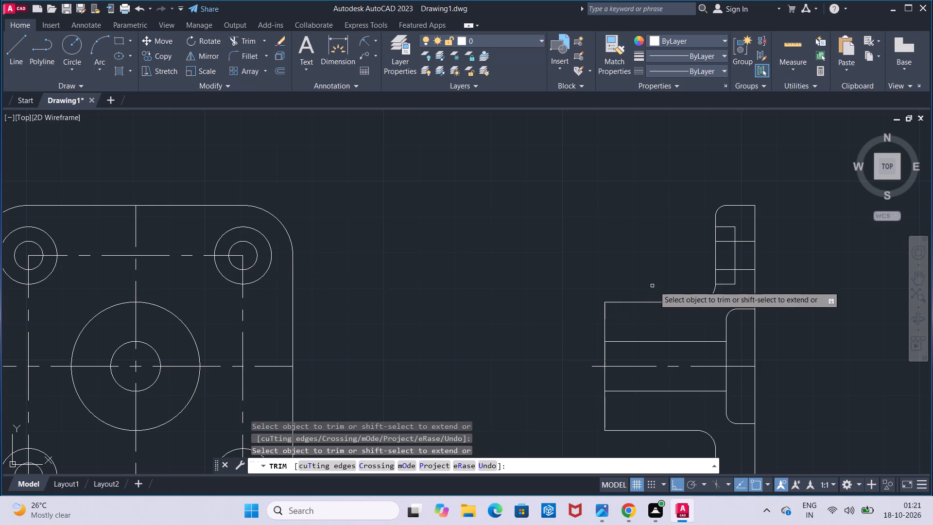
click(725, 268)
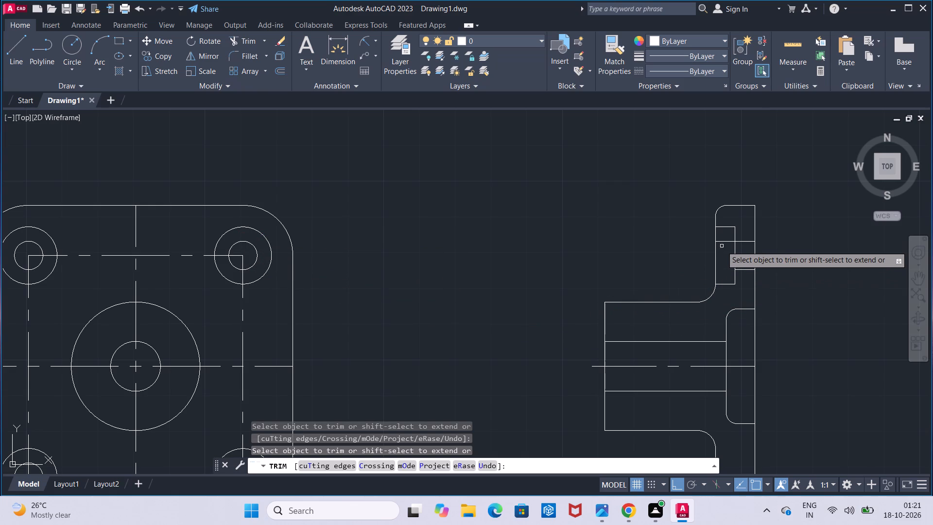
click(724, 241)
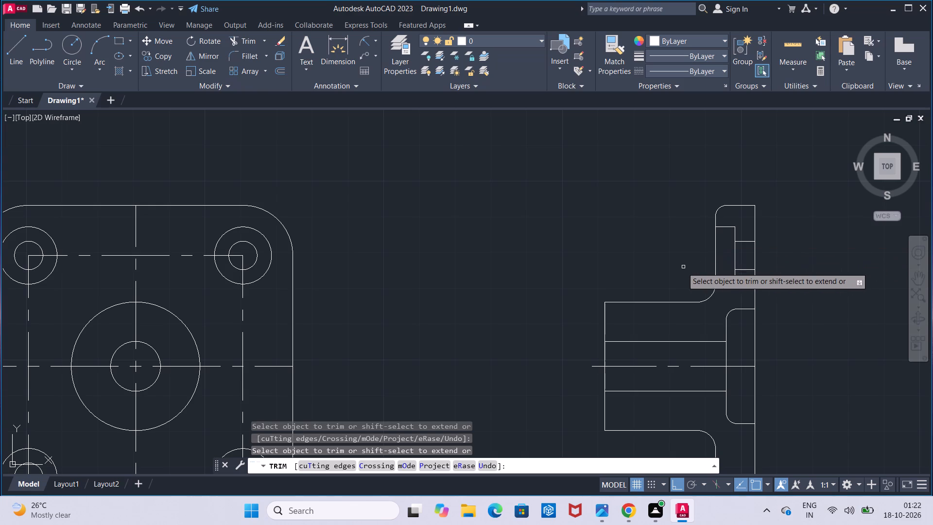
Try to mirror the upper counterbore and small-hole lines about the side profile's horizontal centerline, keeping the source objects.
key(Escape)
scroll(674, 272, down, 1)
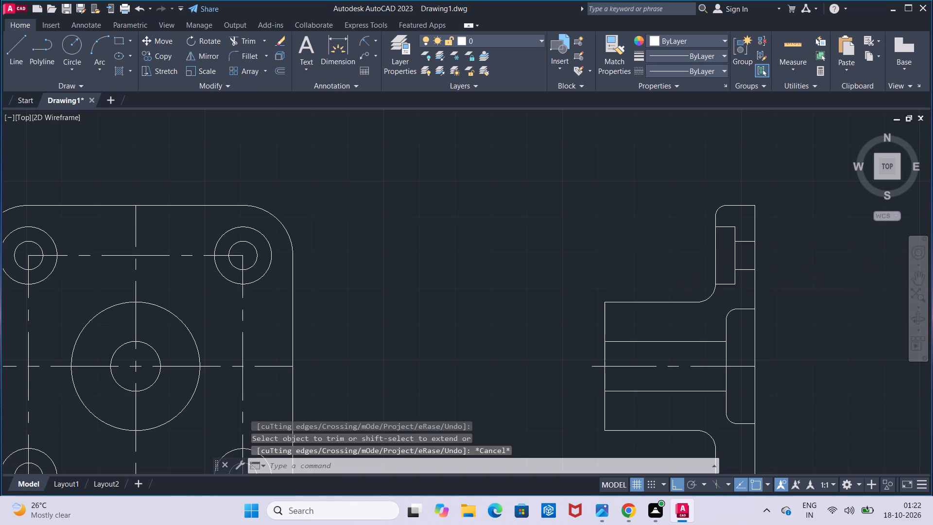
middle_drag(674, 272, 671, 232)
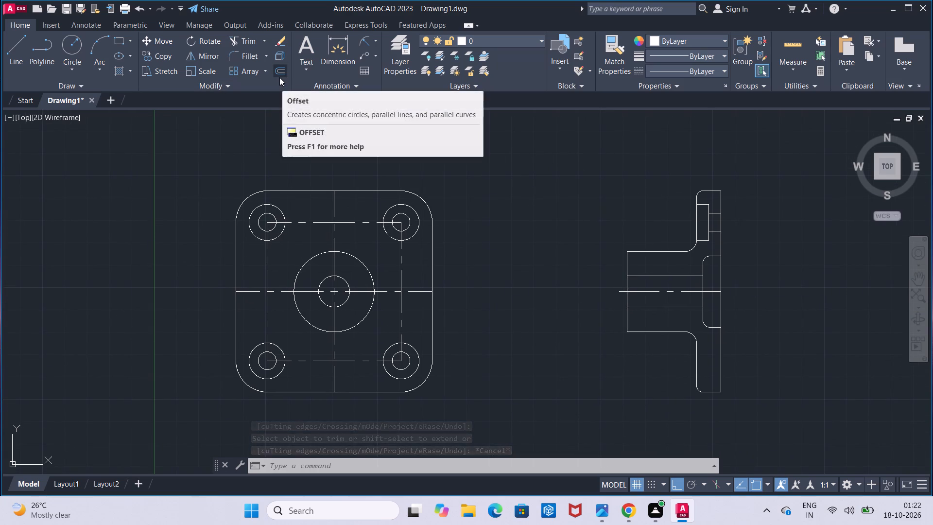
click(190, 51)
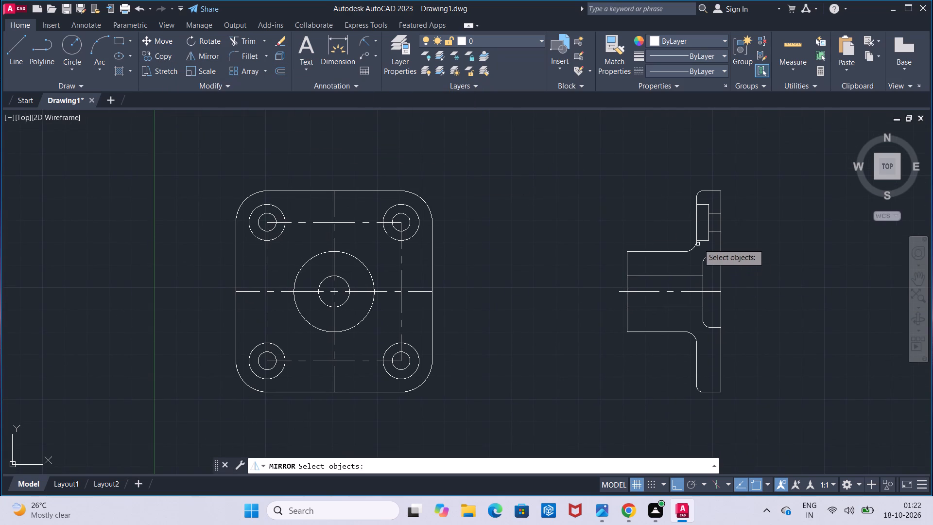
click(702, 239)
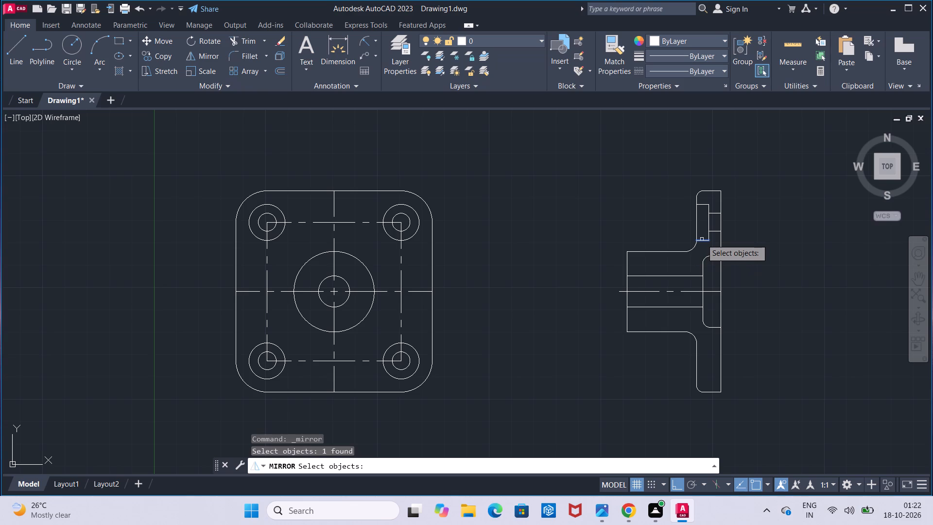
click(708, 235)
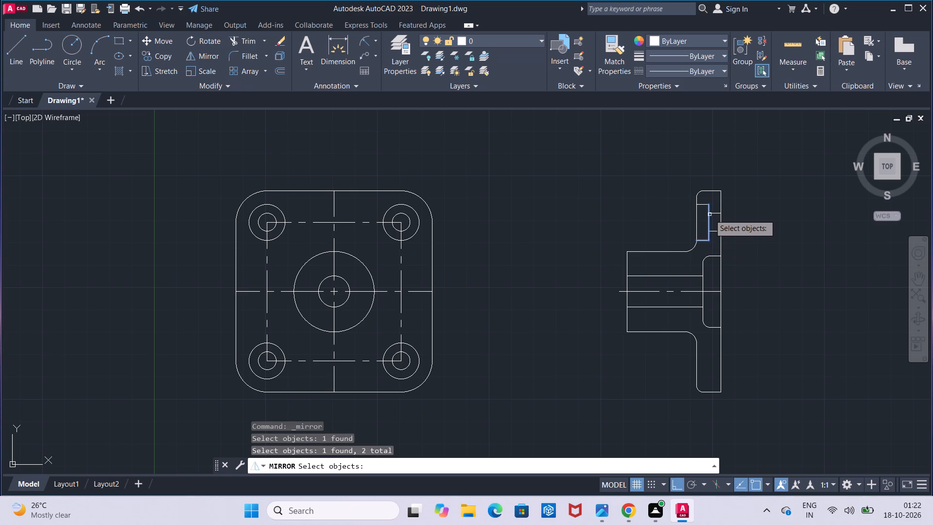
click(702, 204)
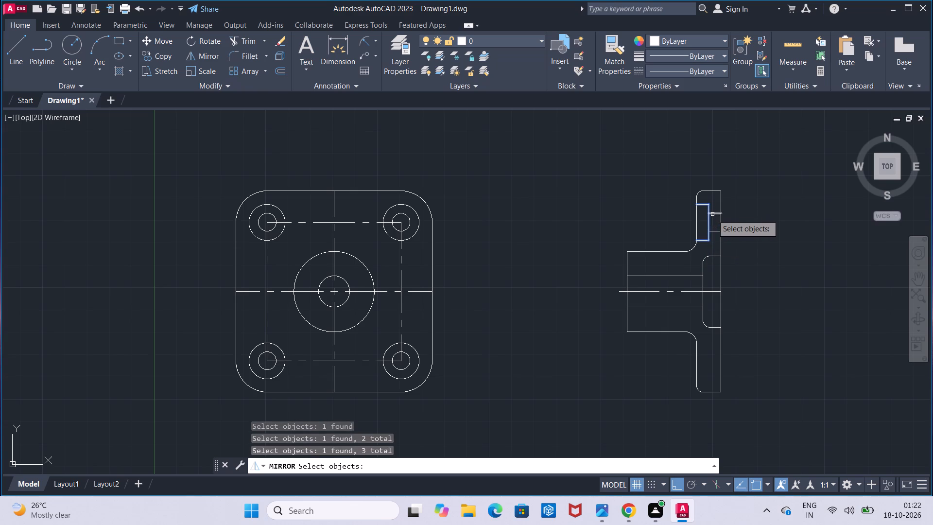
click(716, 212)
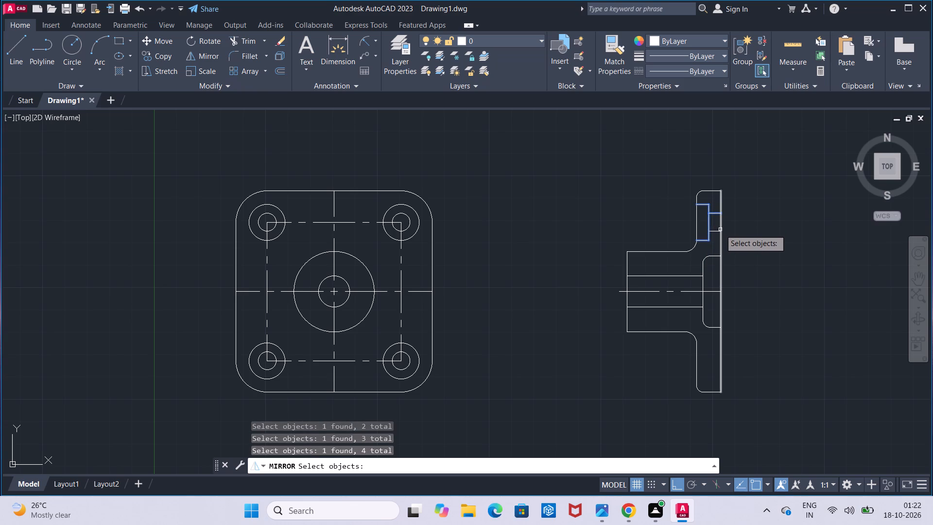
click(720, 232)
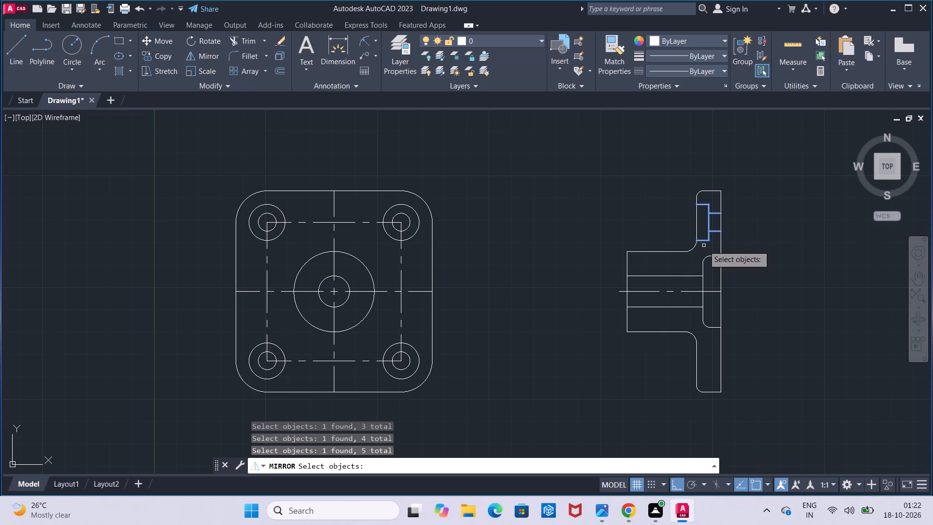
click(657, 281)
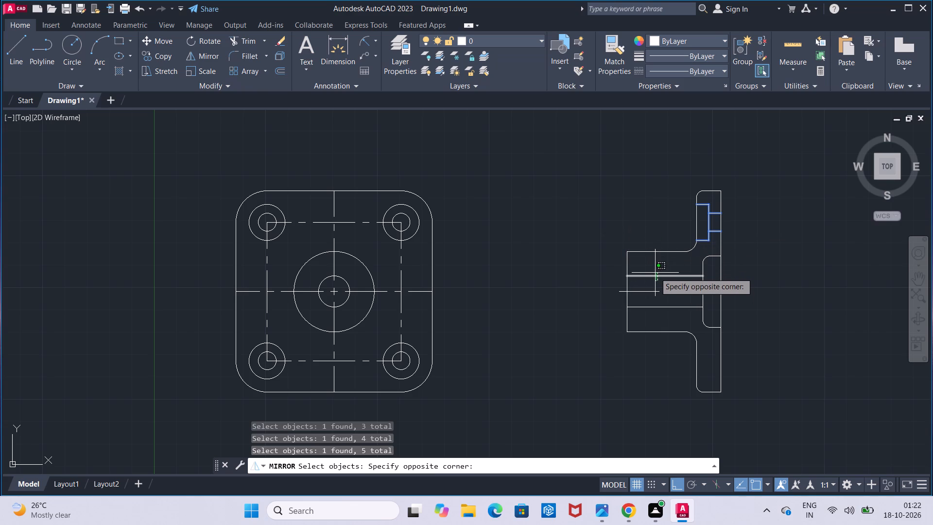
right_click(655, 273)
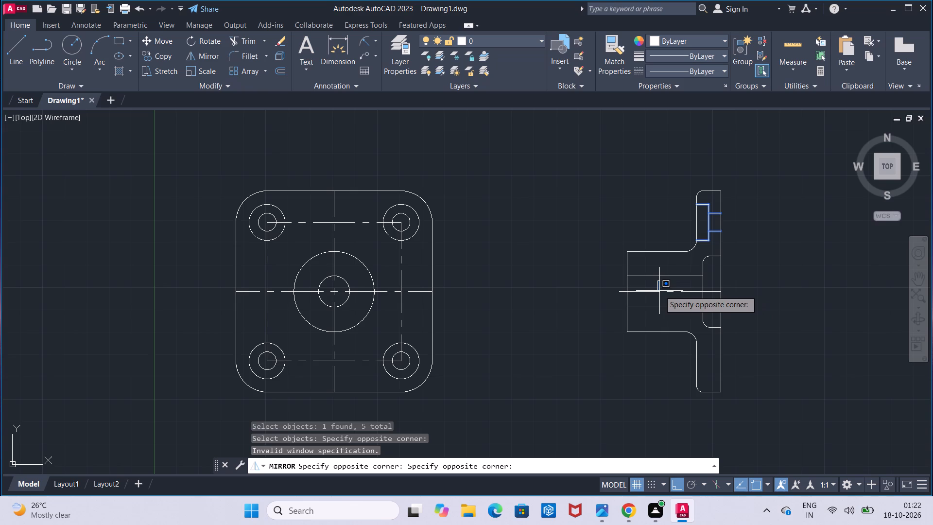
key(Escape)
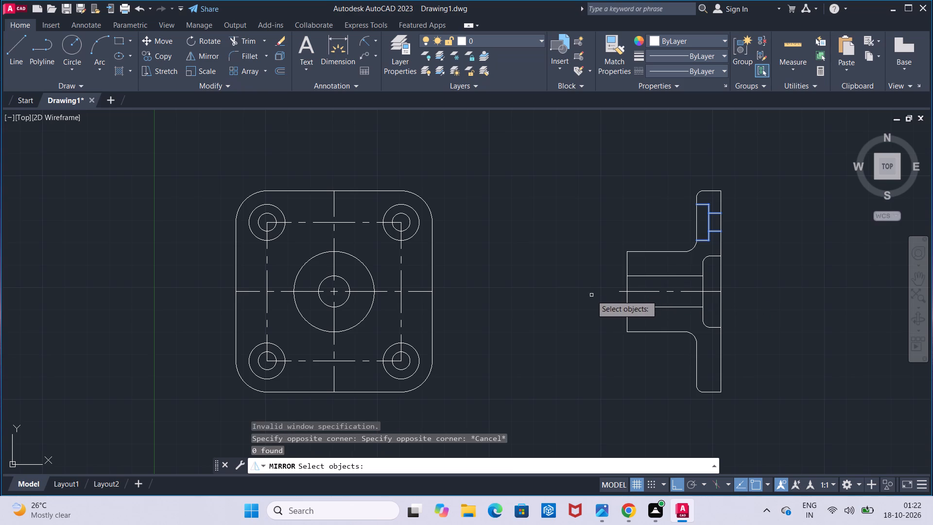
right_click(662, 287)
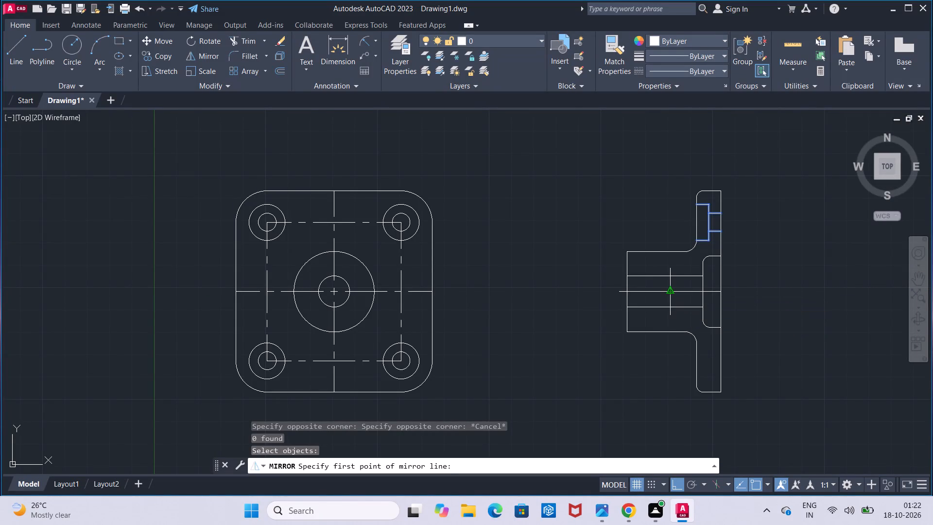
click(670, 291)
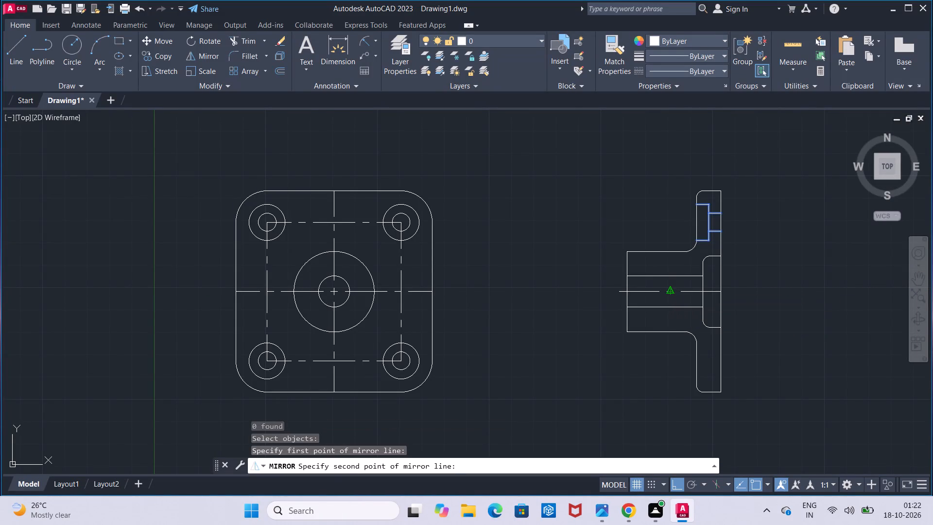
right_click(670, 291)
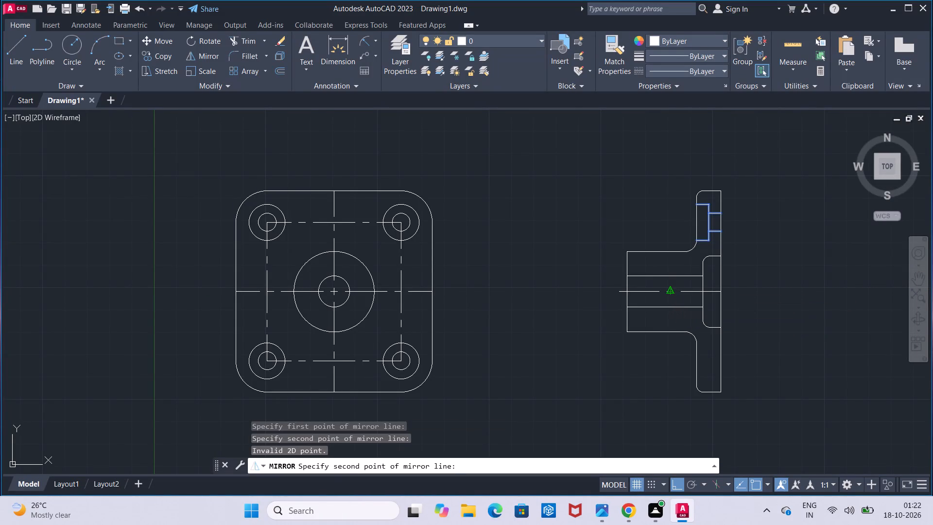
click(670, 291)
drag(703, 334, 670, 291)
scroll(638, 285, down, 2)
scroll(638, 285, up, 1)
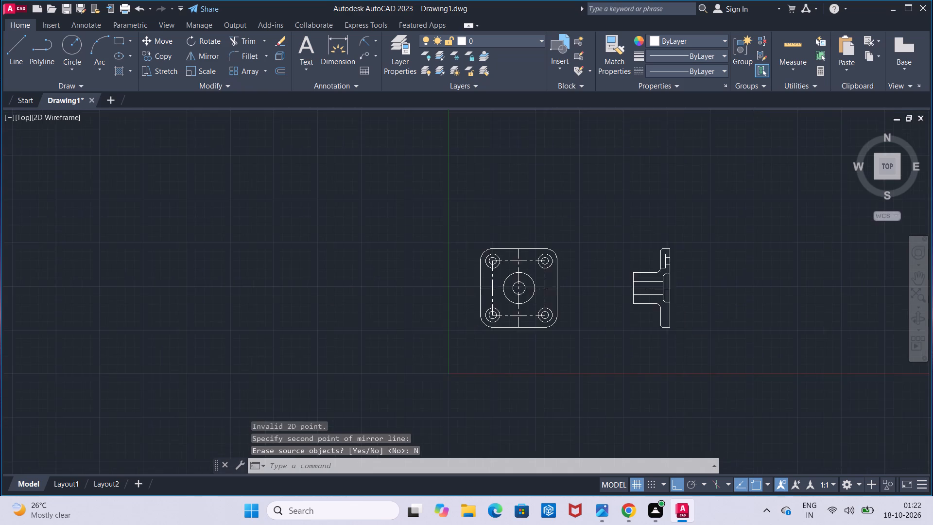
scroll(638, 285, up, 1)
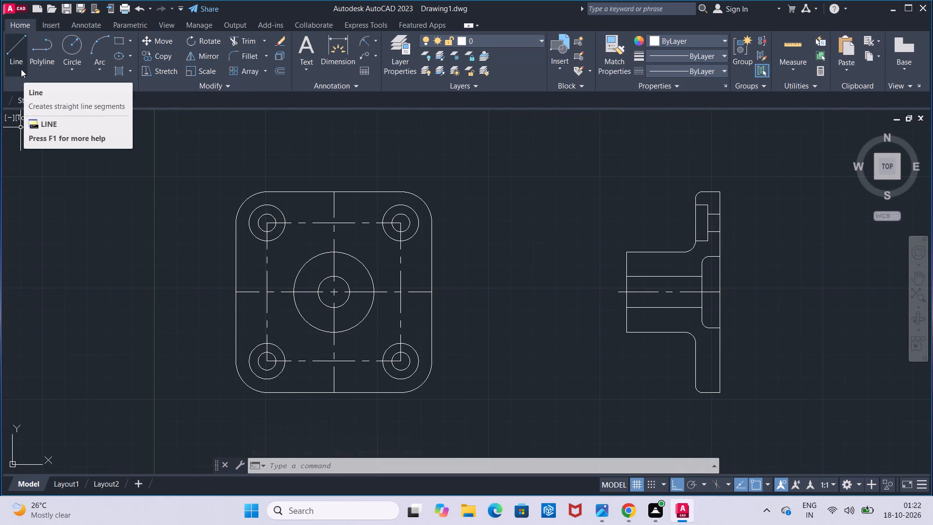
Draw two horizontal projection lines from the top and bottom of the lower-right corner's counterbore circle to the side profile's hub-side flange face.
click(21, 69)
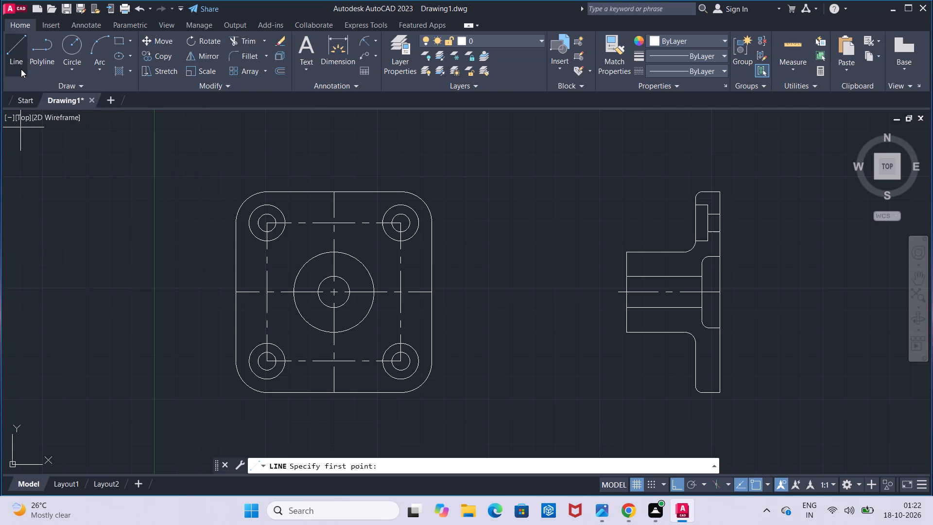
click(400, 340)
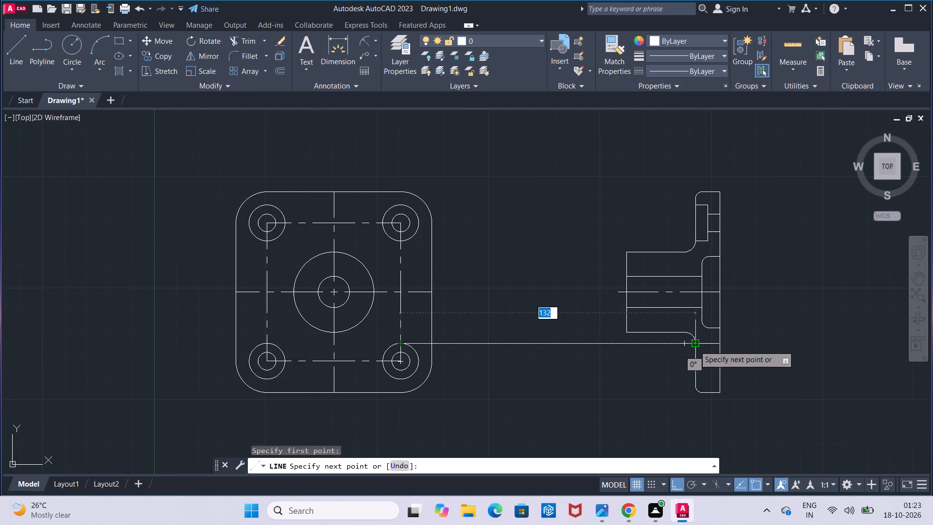
click(694, 346)
key(Escape)
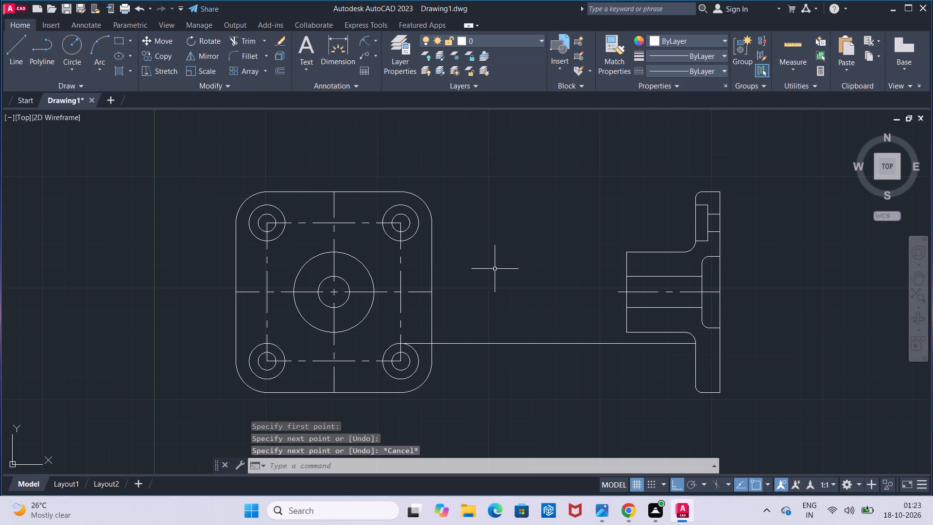
click(26, 53)
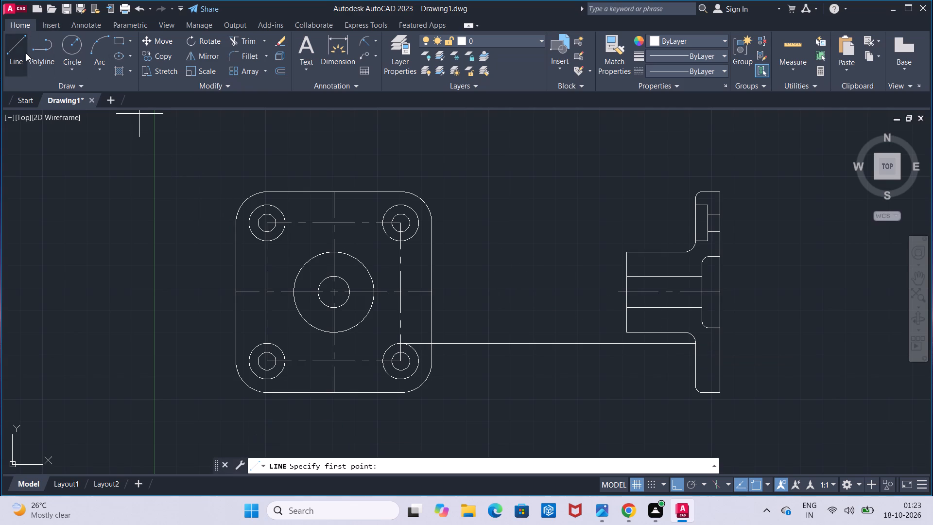
click(401, 383)
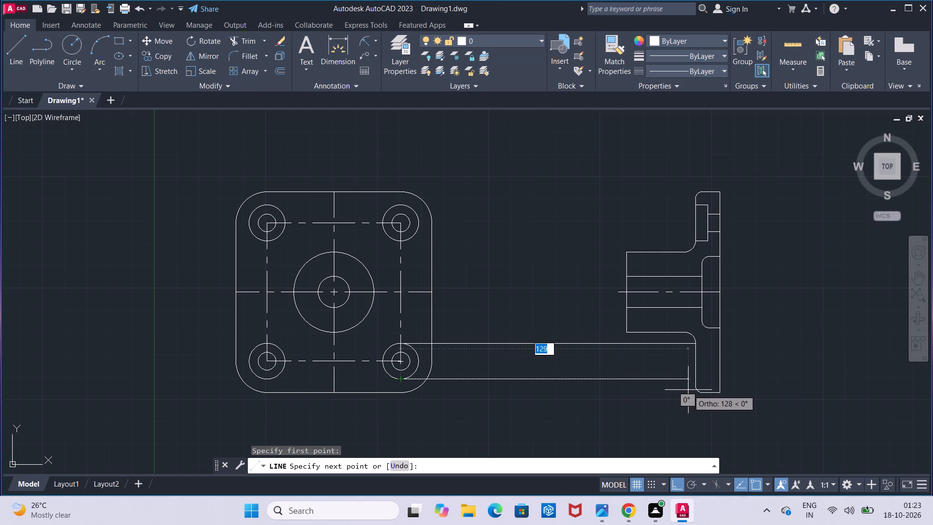
click(697, 375)
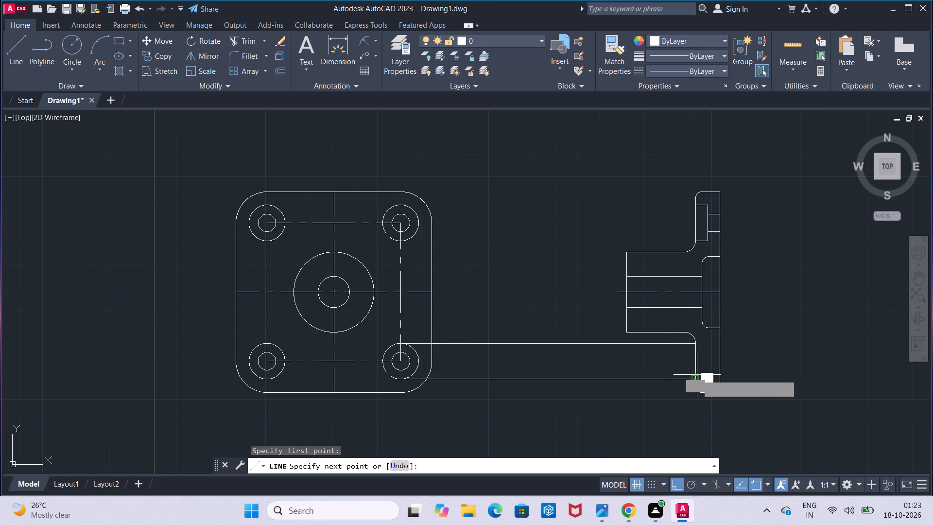
key(Escape)
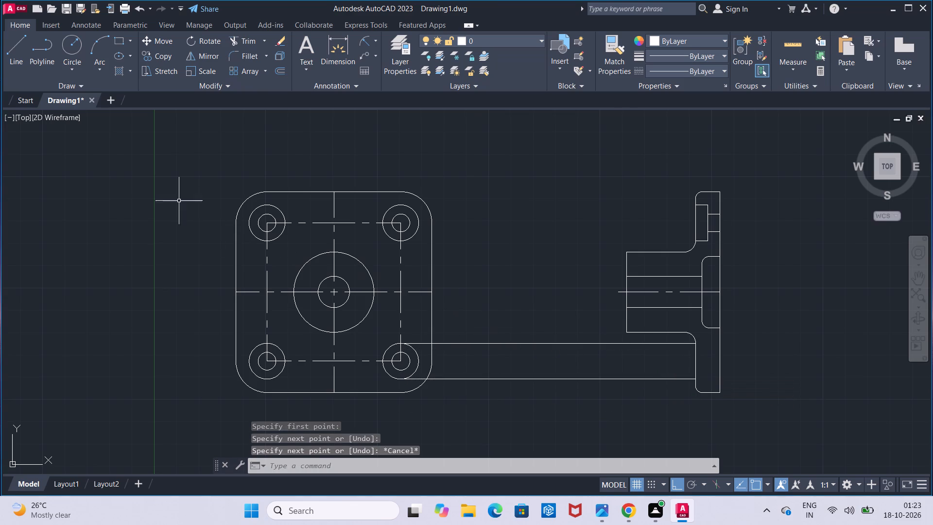
Draw two horizontal lines 5.5 long into the lower flange from the ends of the counterbore projection lines.
click(19, 59)
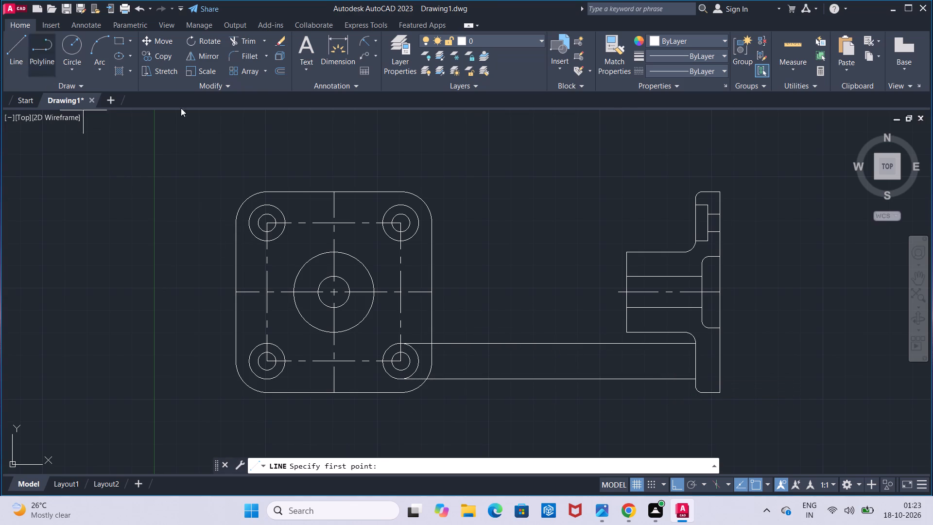
click(696, 340)
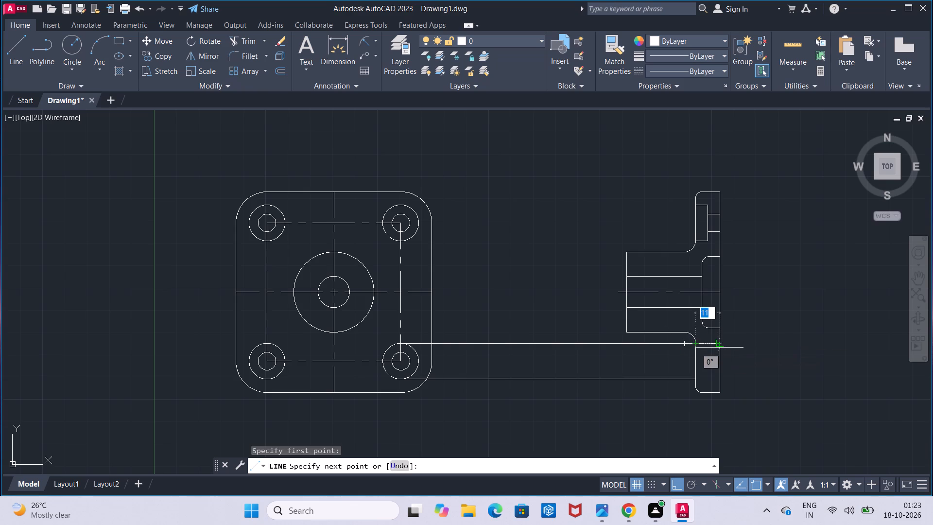
key(5)
key(period)
key(5)
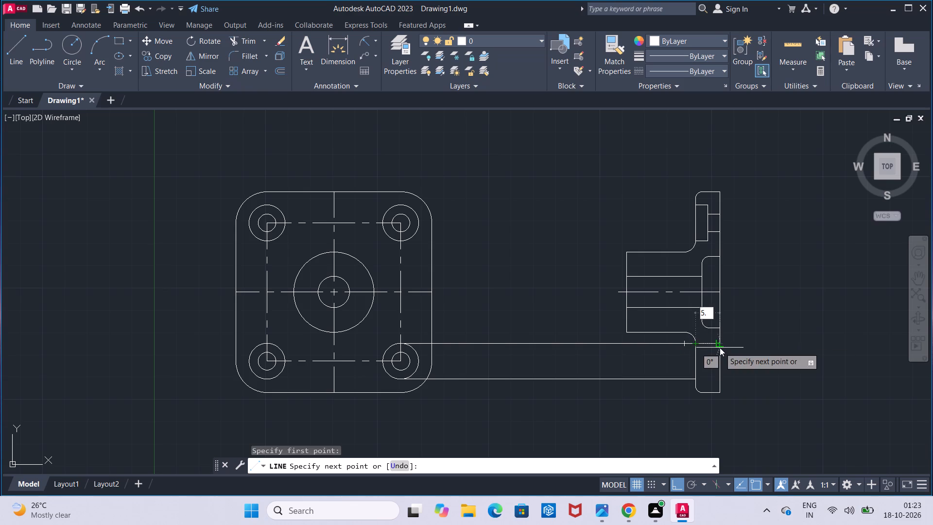
key(Return)
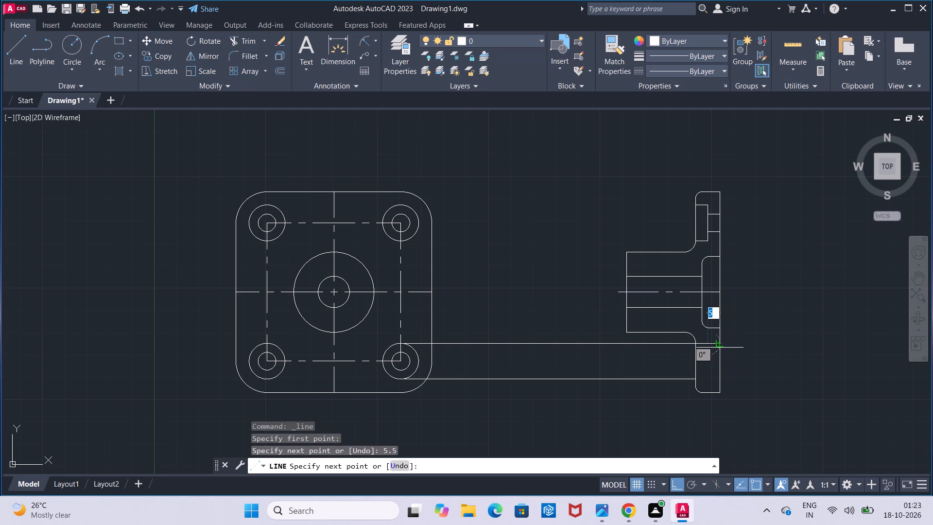
key(Escape)
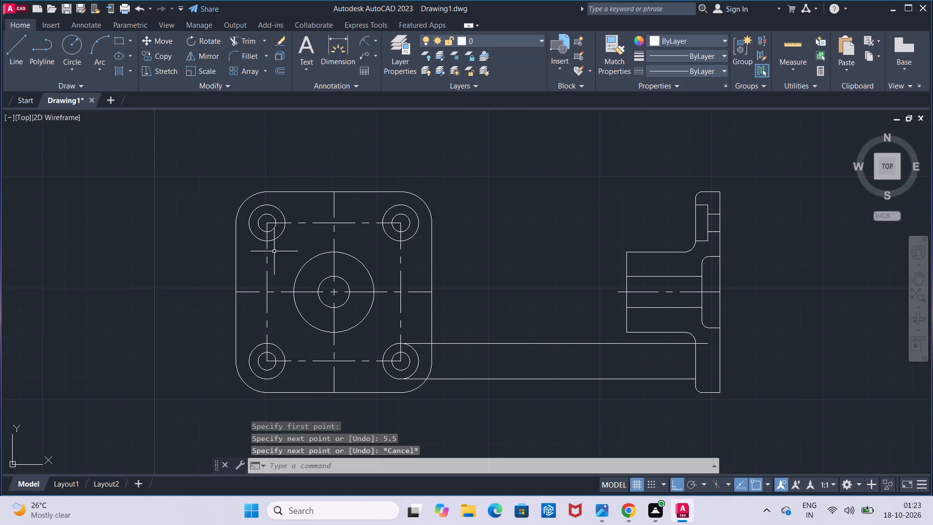
click(26, 67)
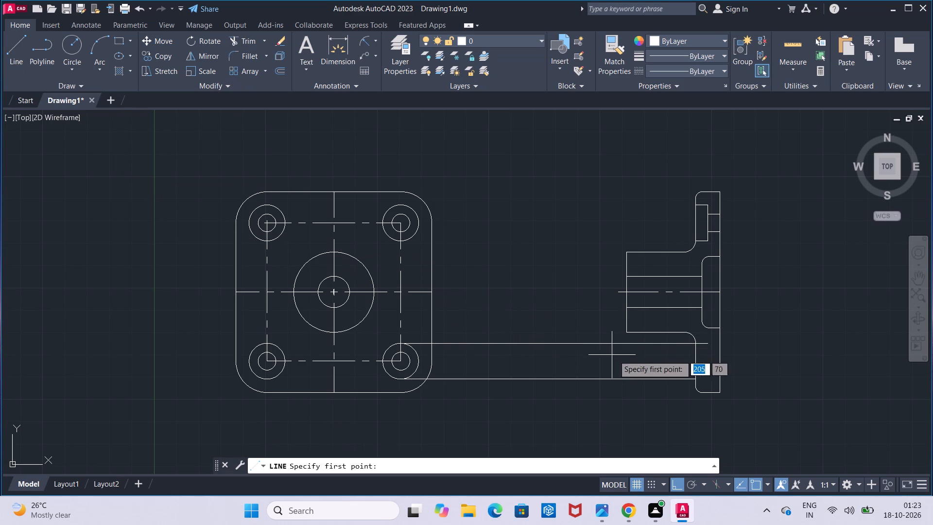
click(696, 378)
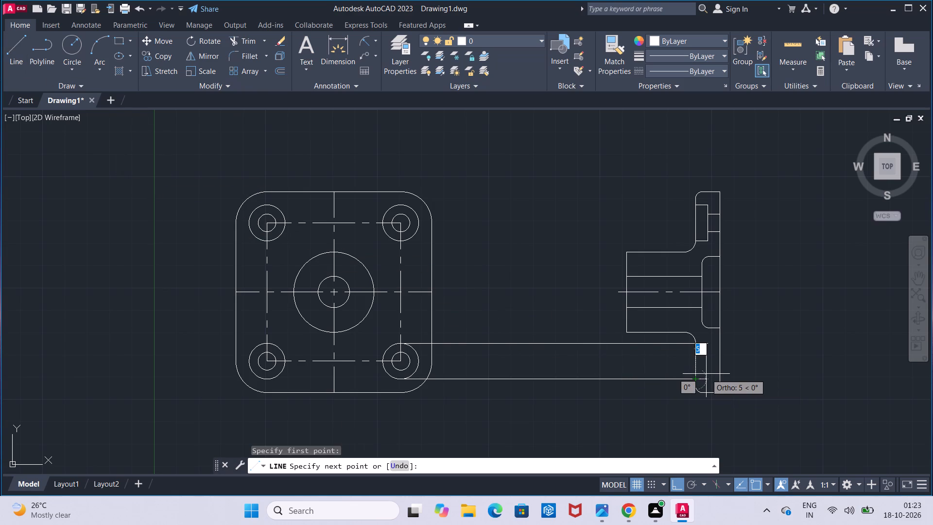
text(5.5)
key(Return)
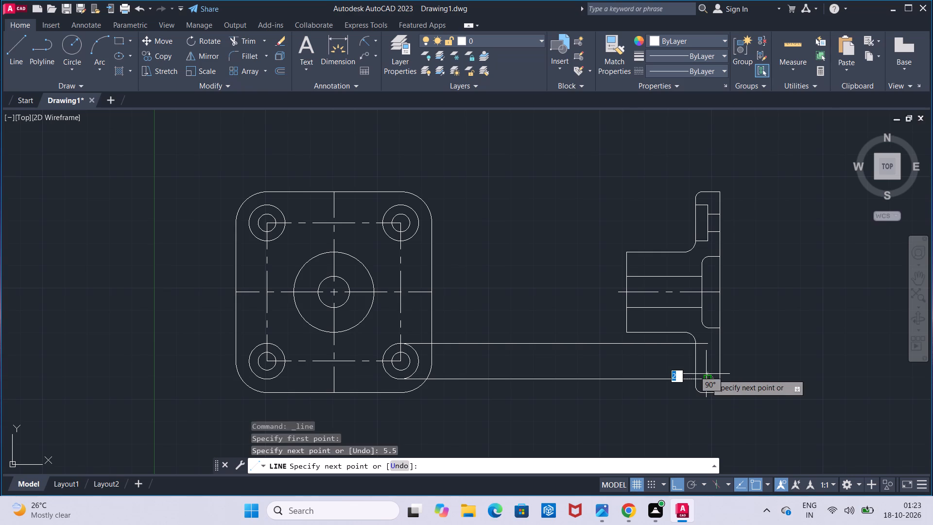
key(Escape)
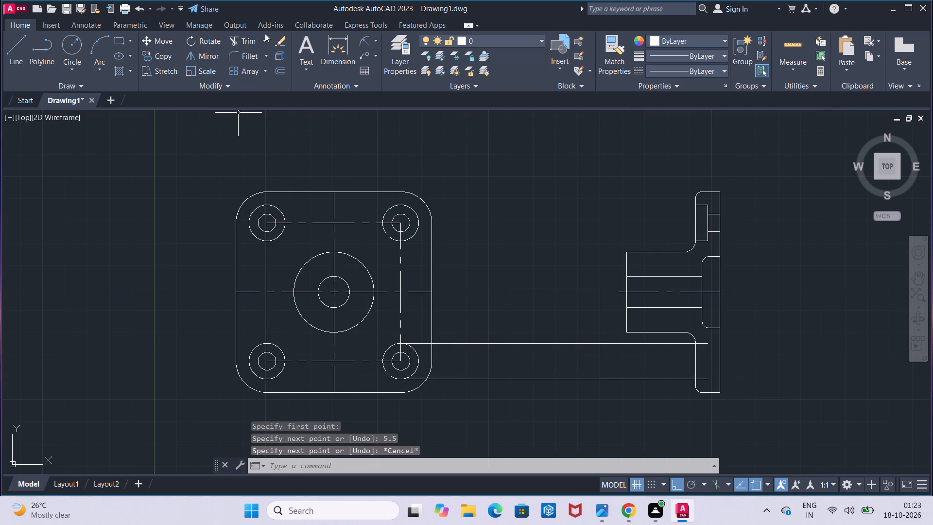
Trim the lower counterbore projection lines inside the top view and between the views, keeping only the segments in the side profile's lower flange.
click(256, 41)
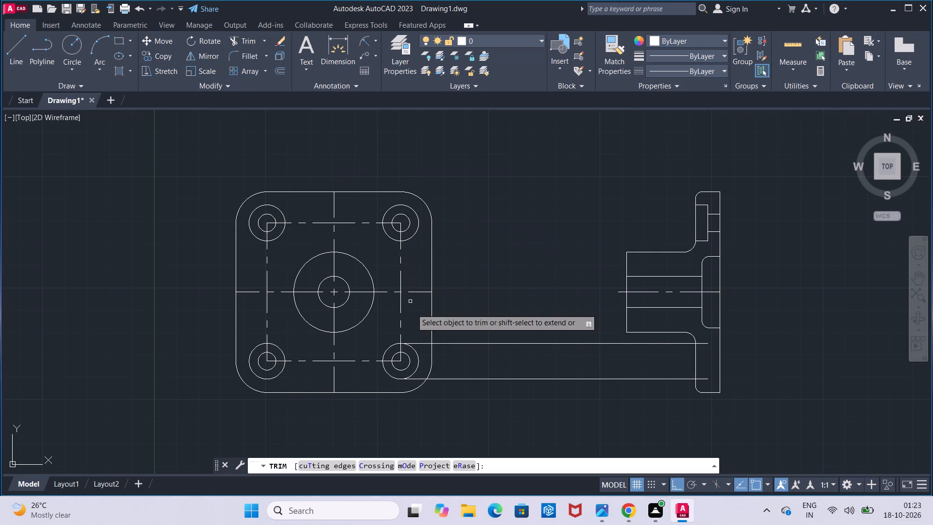
click(424, 341)
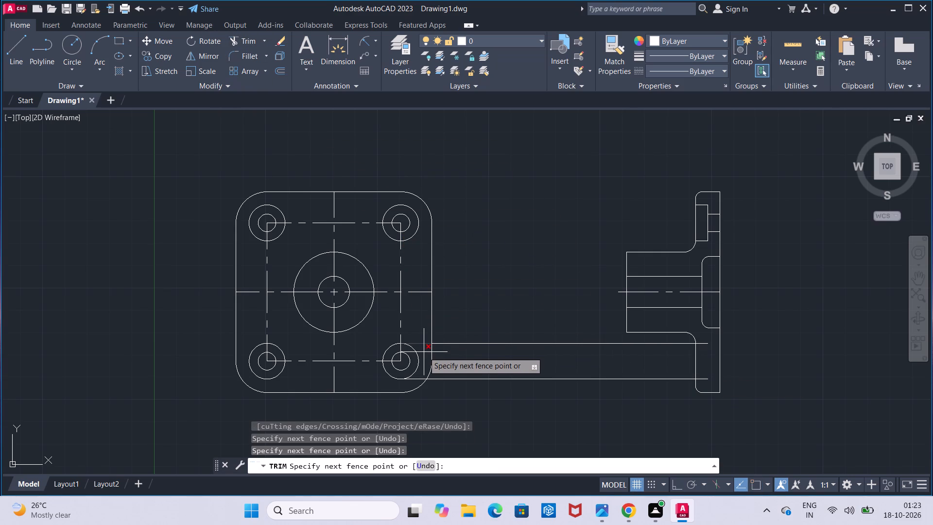
click(424, 363)
click(422, 377)
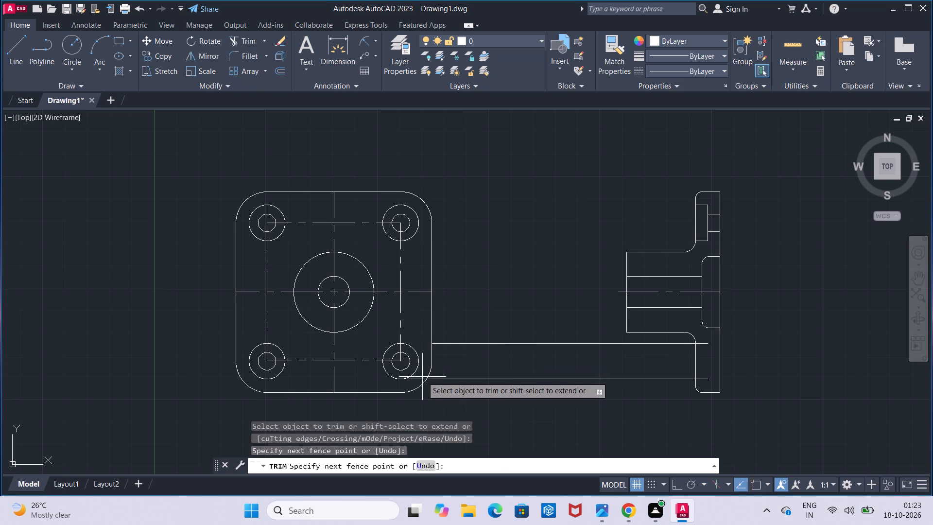
click(419, 380)
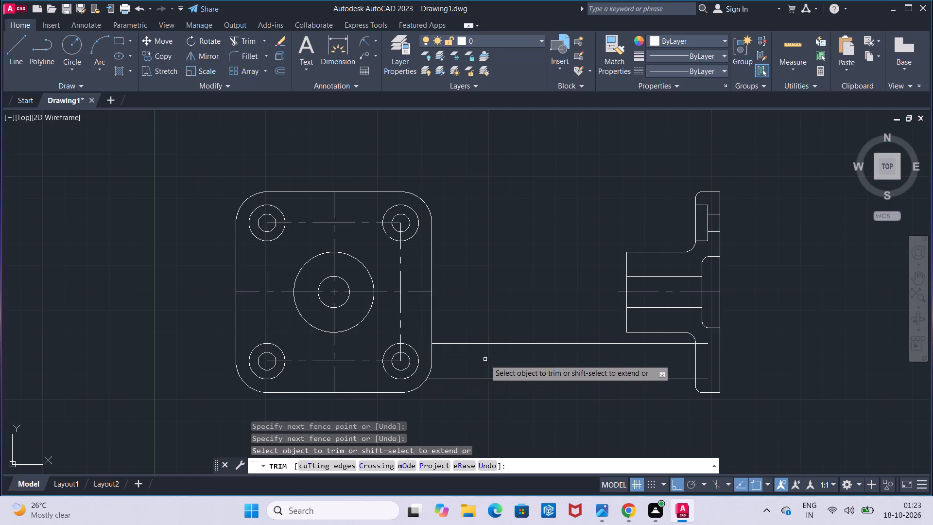
drag(485, 359, 499, 337)
drag(500, 350, 491, 383)
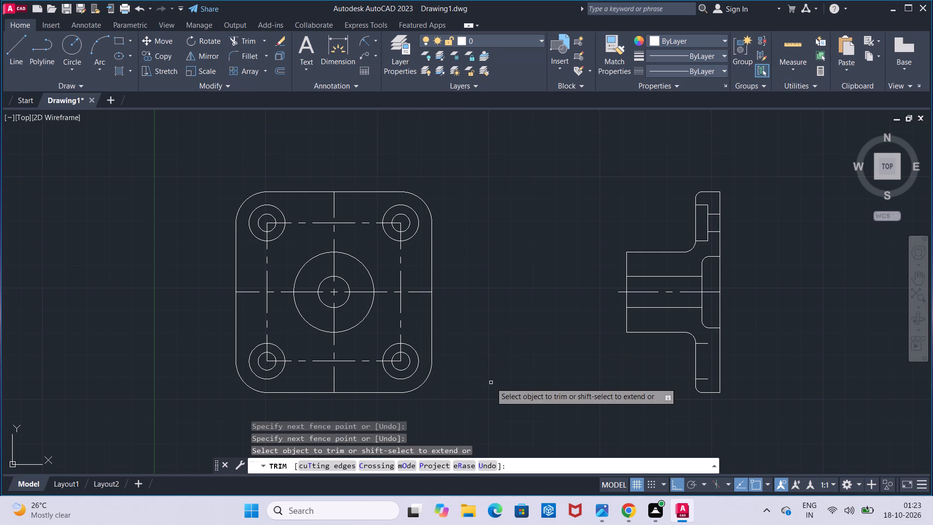
key(Escape)
Draw a vertical line joining the inner ends of the two lower counterbore lines to close the counterbore in the side profile.
click(19, 44)
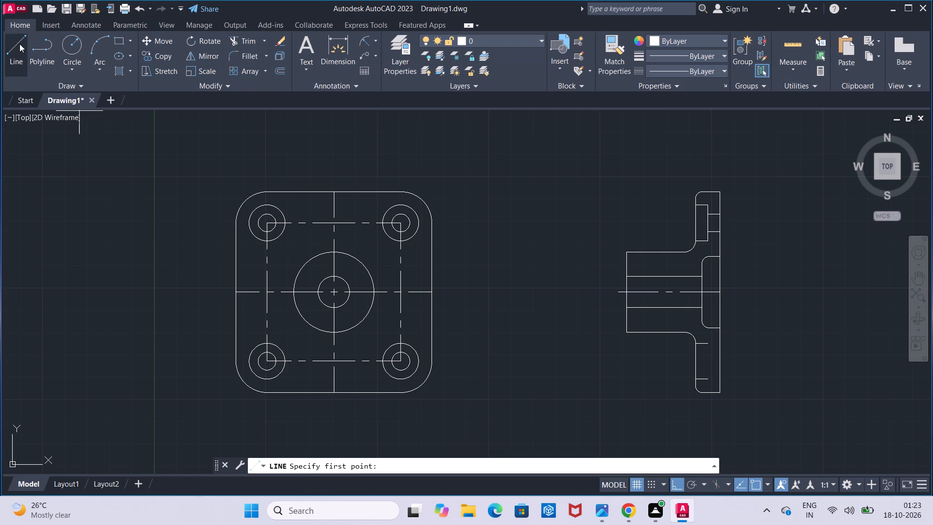
click(708, 344)
click(713, 382)
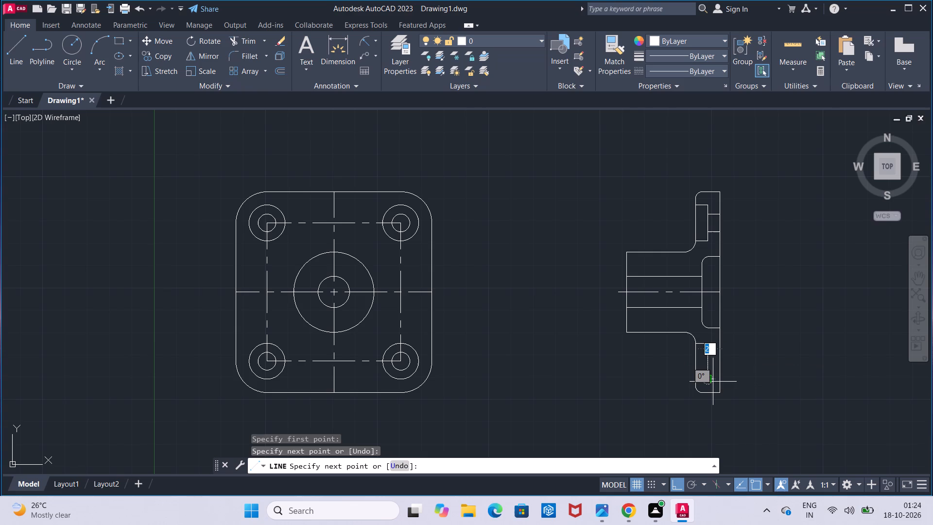
key(Escape)
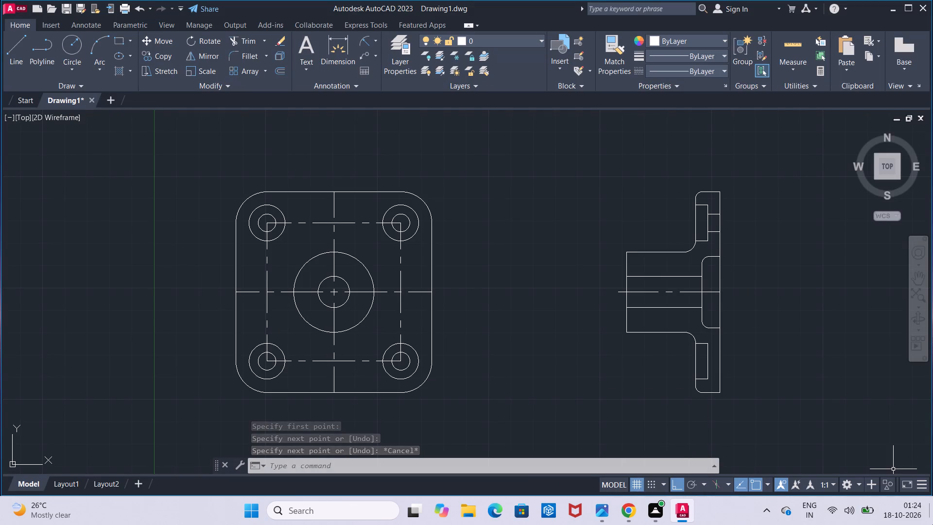
Draw two horizontal projection lines from the top and bottom of the lower-right corner's small hole circle to the side profile's outer flange face.
click(20, 50)
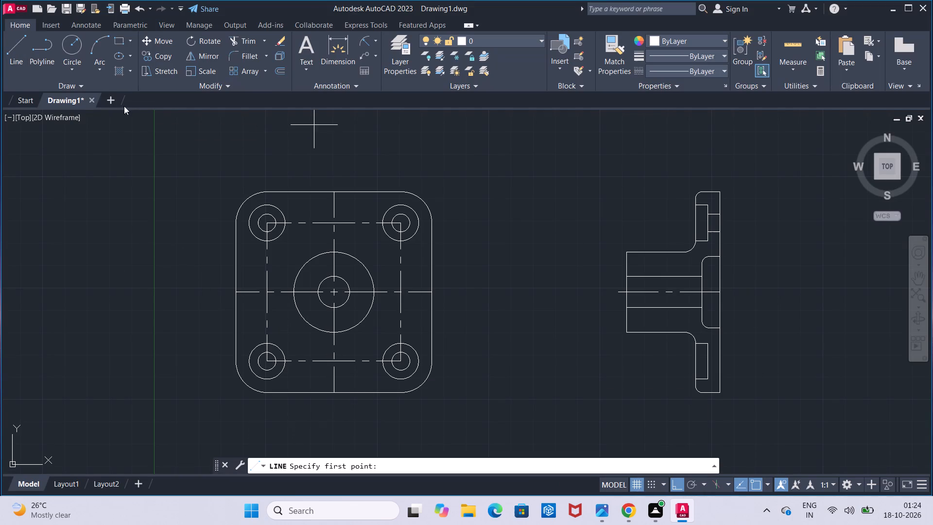
click(402, 353)
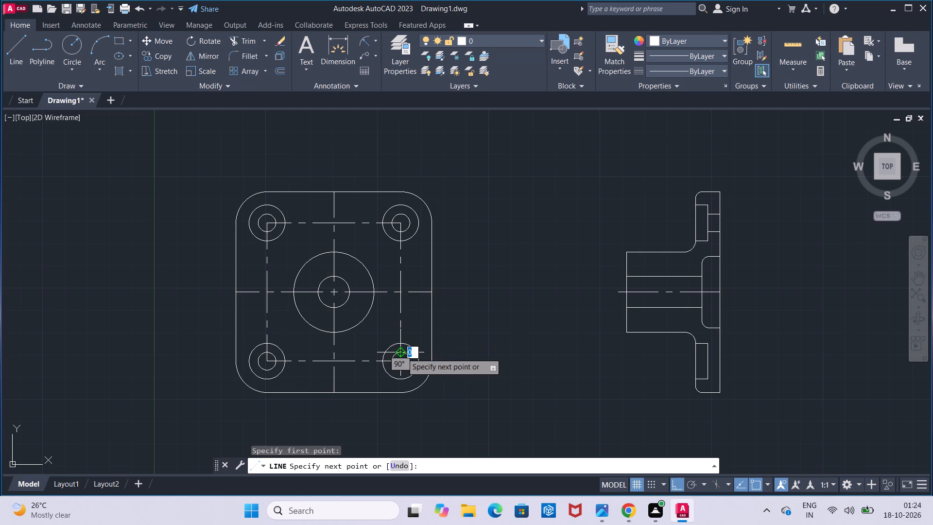
click(719, 355)
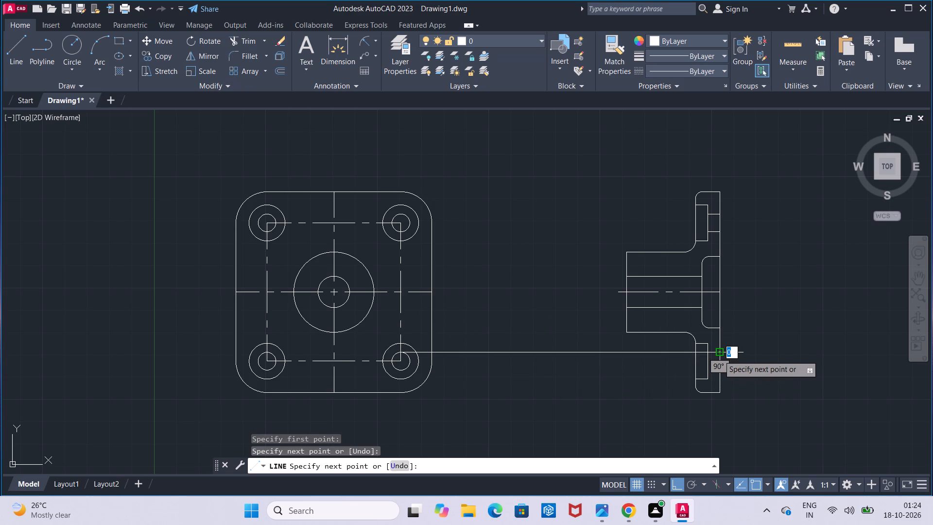
key(Escape)
click(27, 51)
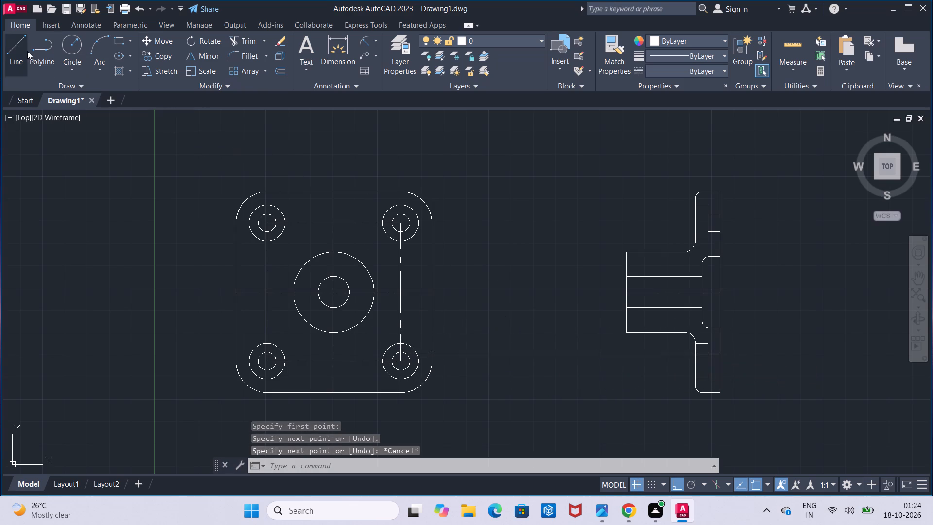
click(402, 369)
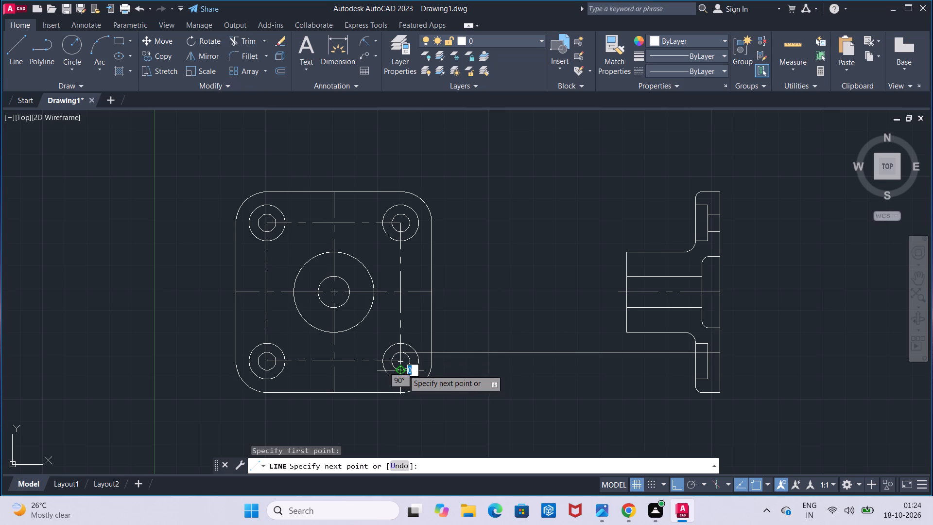
click(722, 373)
key(Escape)
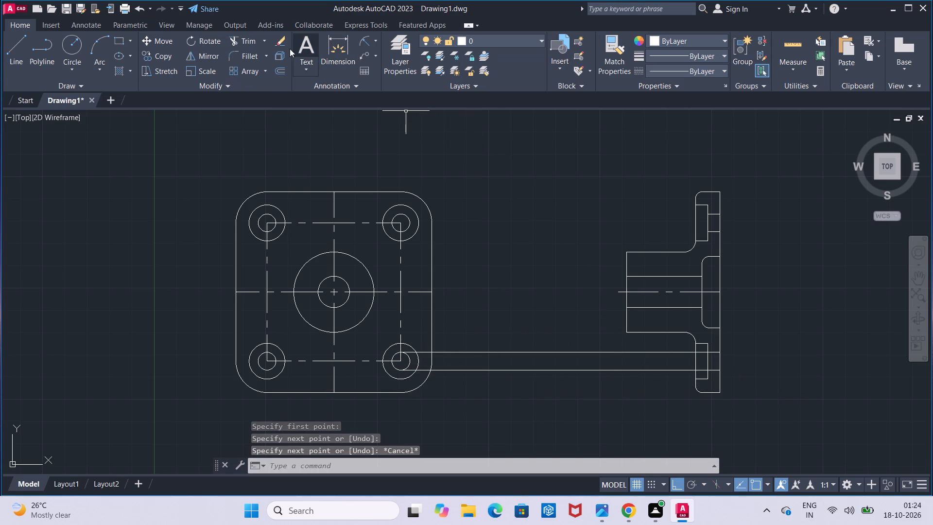
Trim the lower small-hole projection lines inside the top view, between the views and across the counterbore, keeping only the segments behind the counterbore.
click(255, 42)
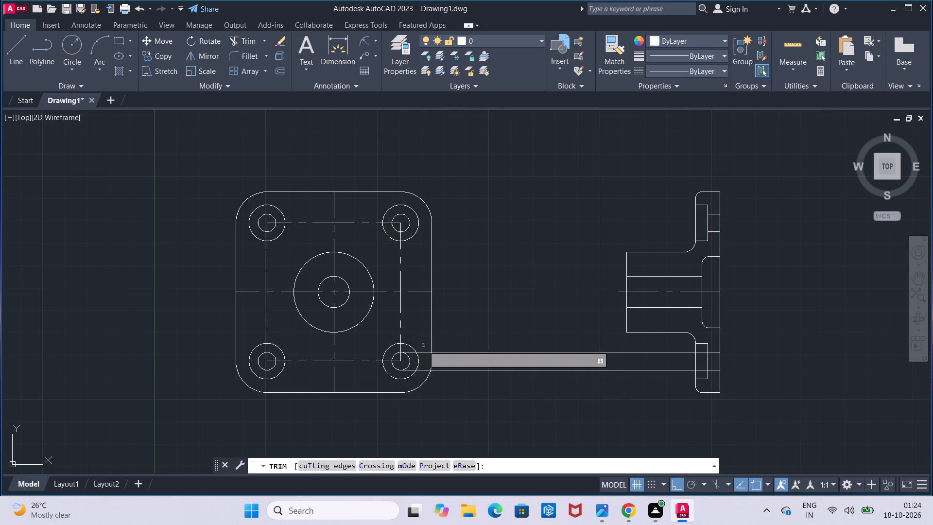
click(425, 351)
click(413, 352)
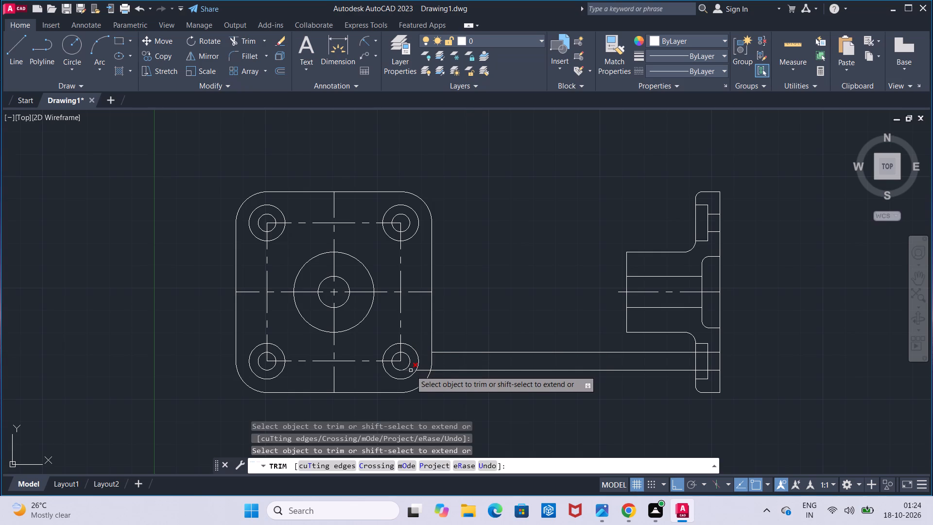
click(411, 370)
click(425, 370)
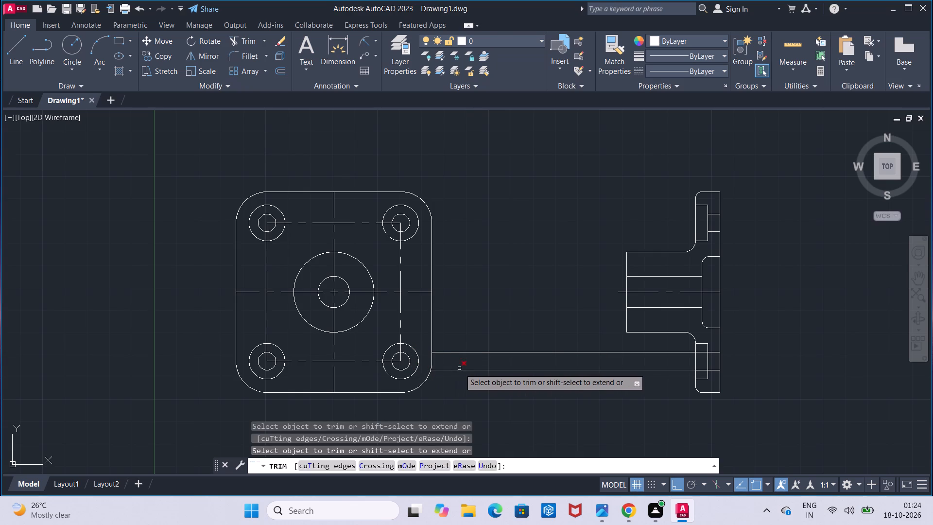
click(551, 353)
click(553, 370)
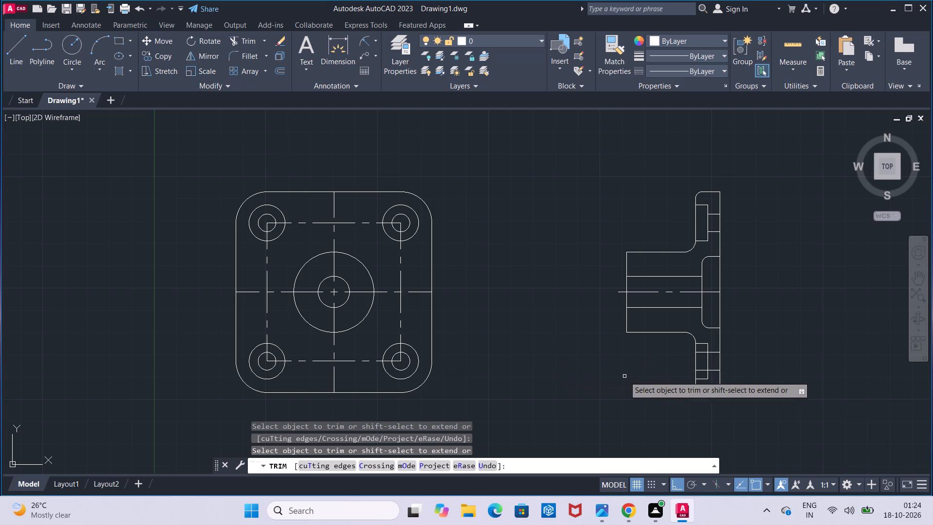
click(698, 369)
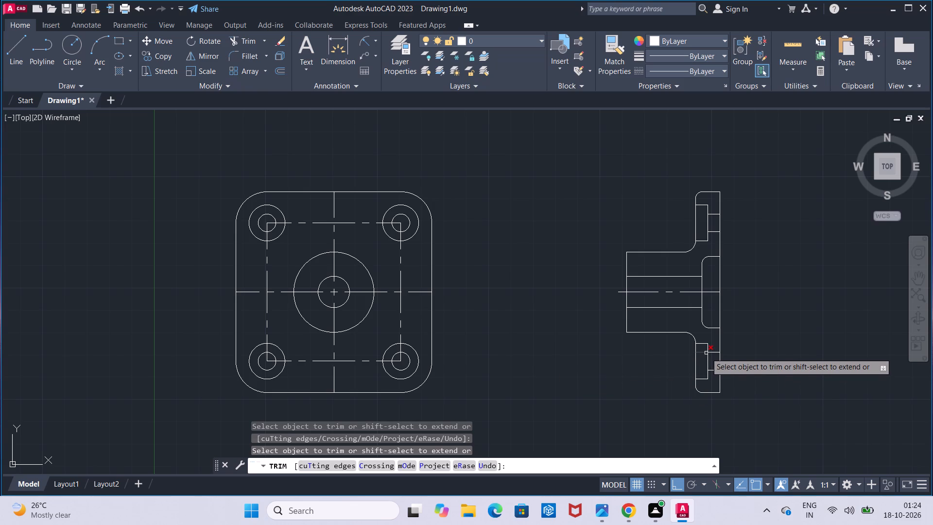
click(706, 353)
key(Escape)
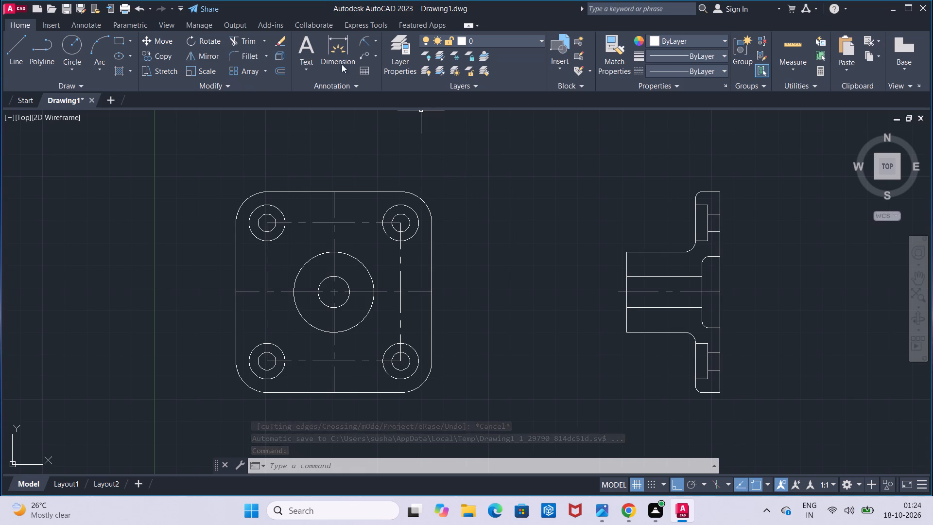
Hatch the four cut-material regions of the section view with the ANSI31 pattern at scale 1 and angle 0.
click(117, 70)
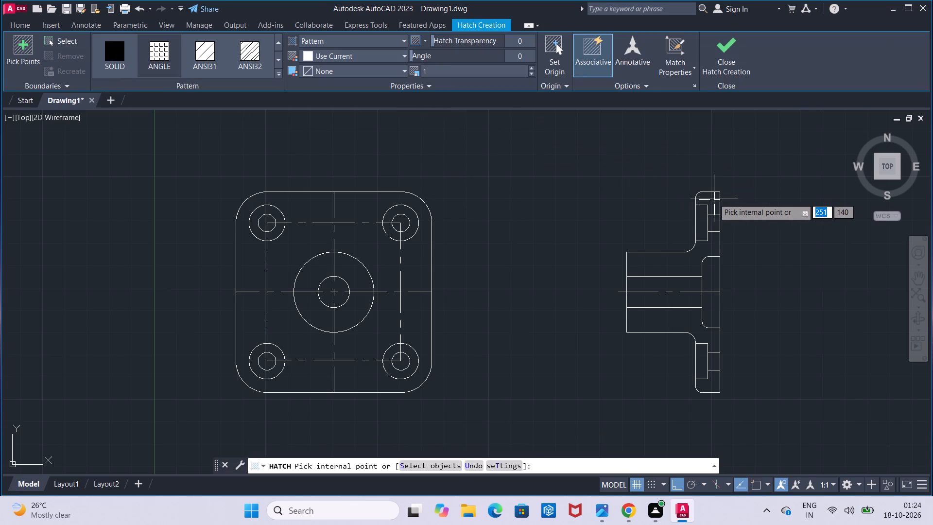
click(209, 62)
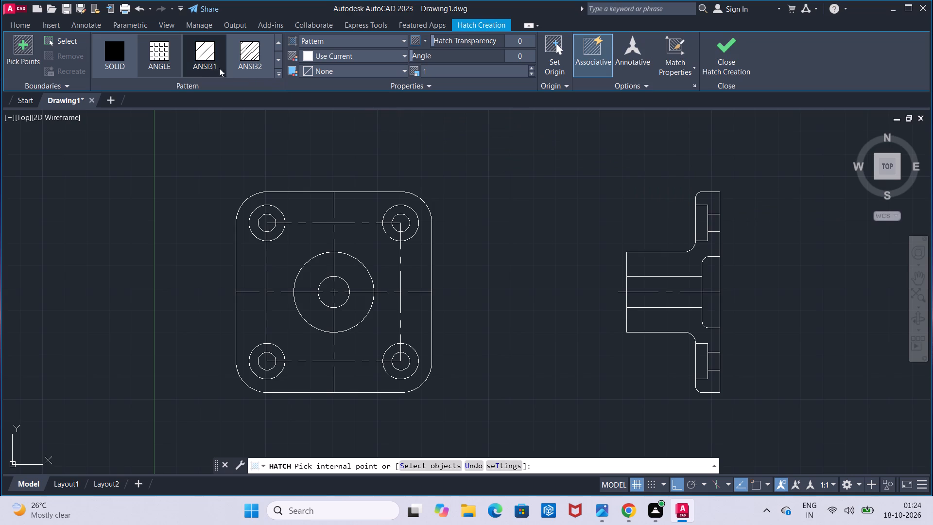
click(707, 196)
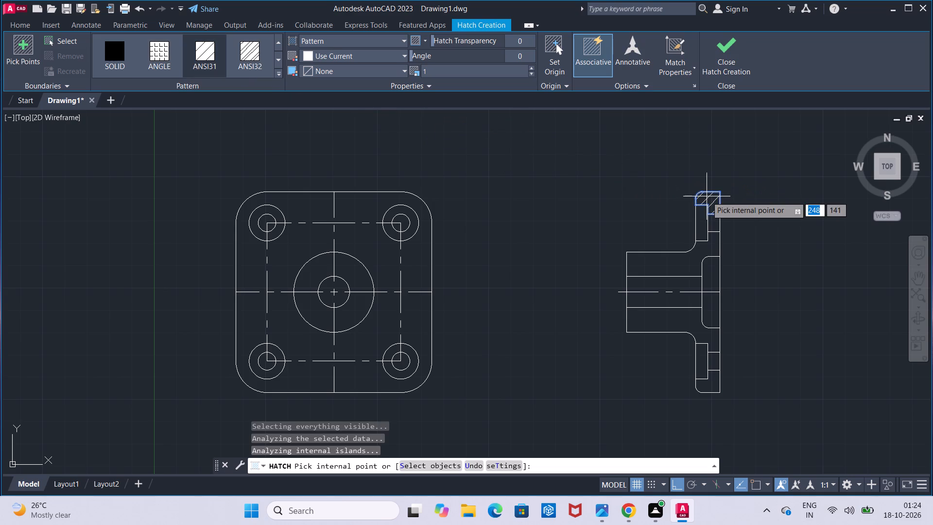
click(696, 262)
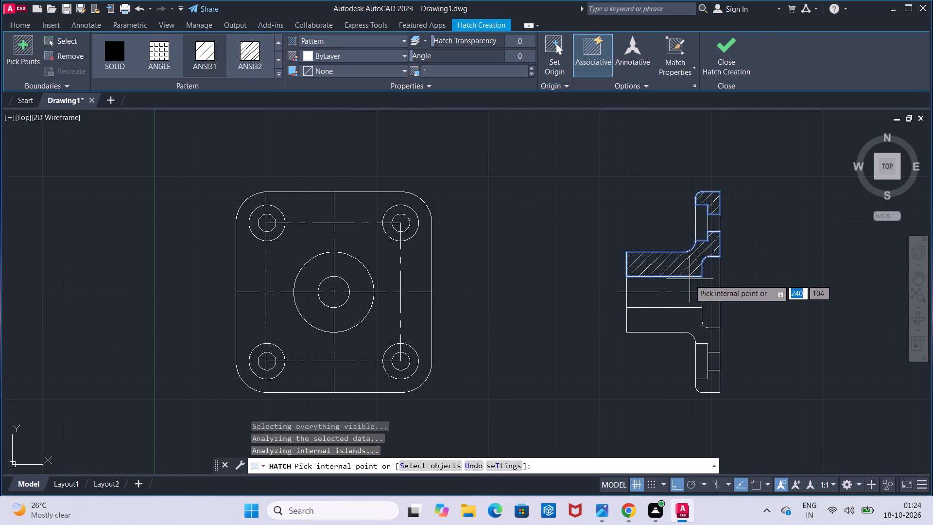
click(686, 312)
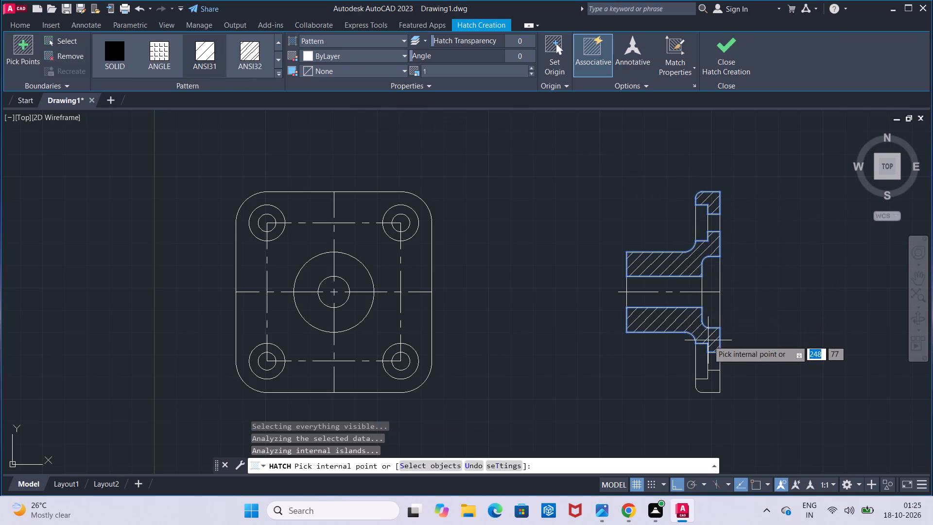
click(713, 382)
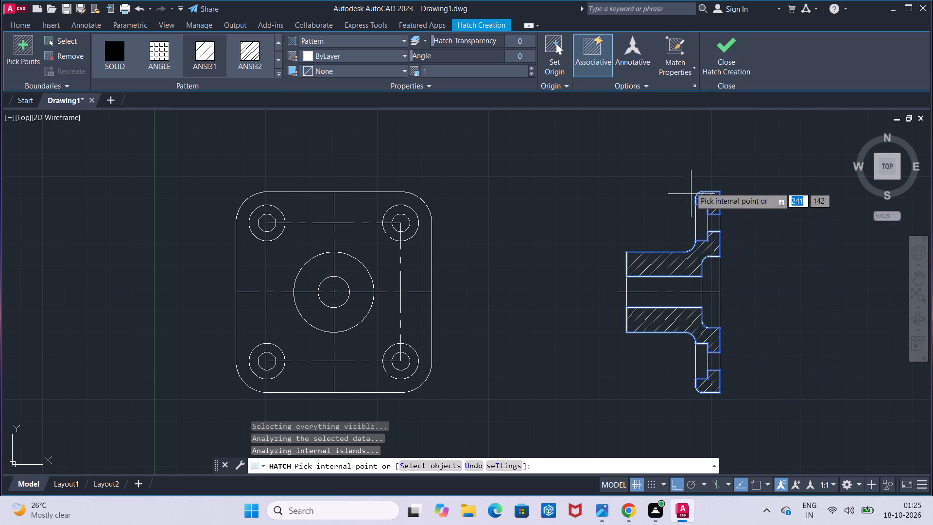
click(726, 68)
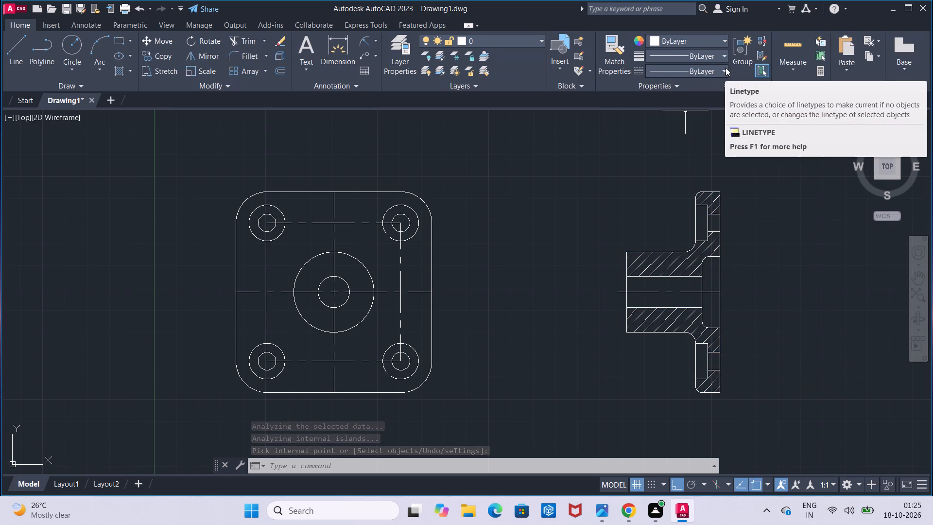
key(Escape)
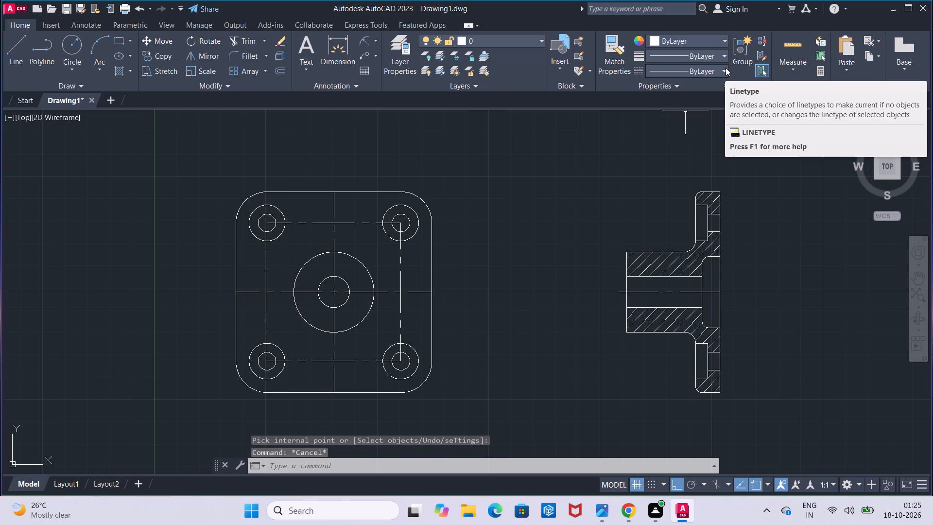
Select all the geometry of both views and join it into polylines with the Join command.
scroll(571, 235, down, 1)
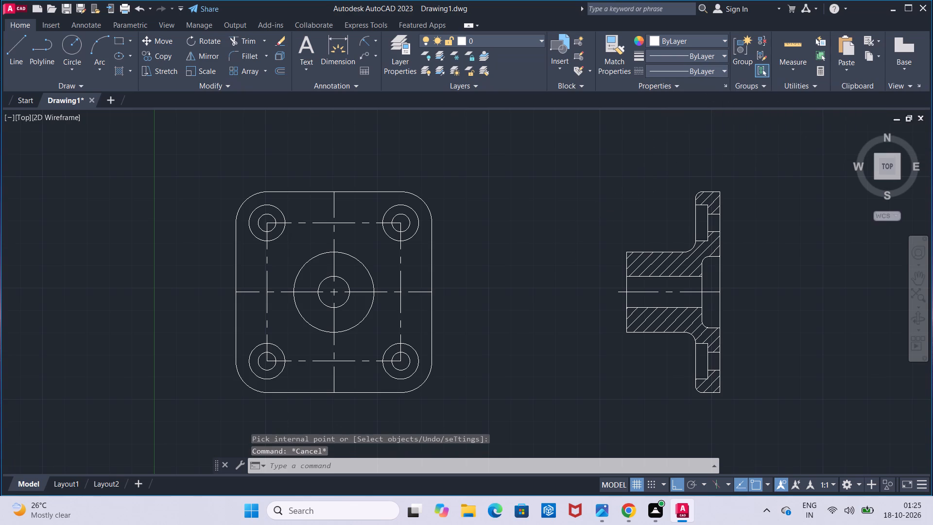
scroll(571, 235, down, 1)
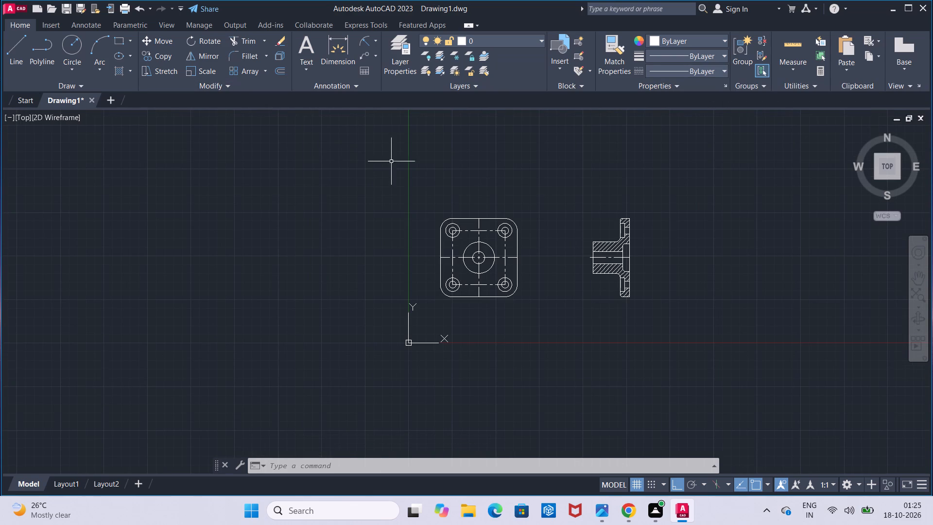
click(428, 164)
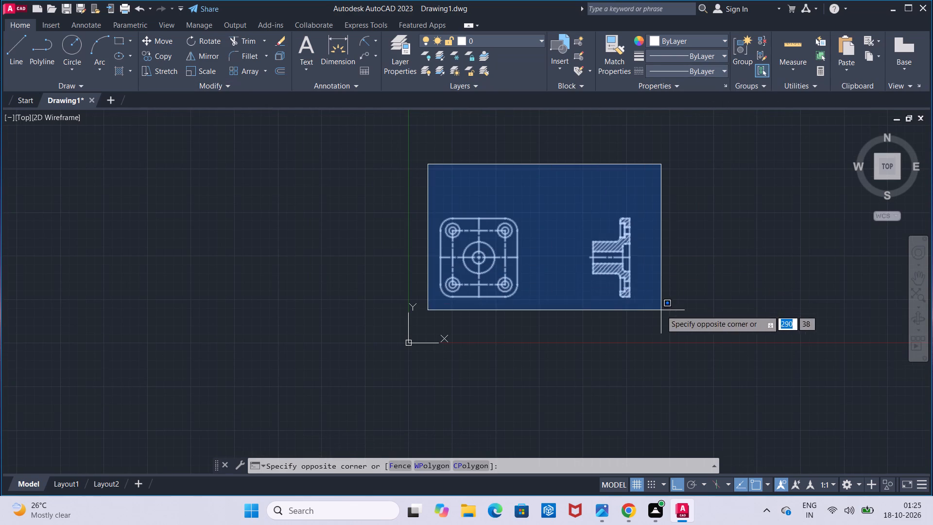
click(661, 310)
text(joi)
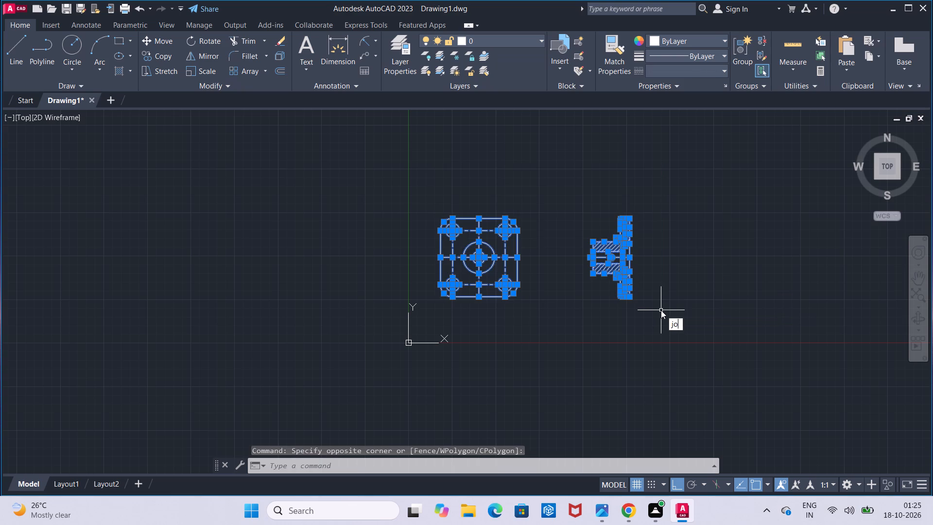
click(691, 340)
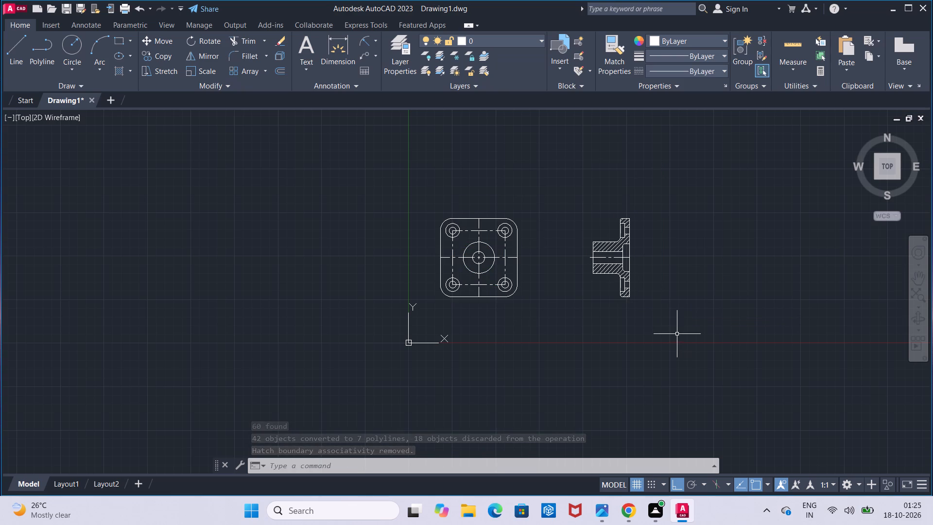
scroll(603, 262, up, 1)
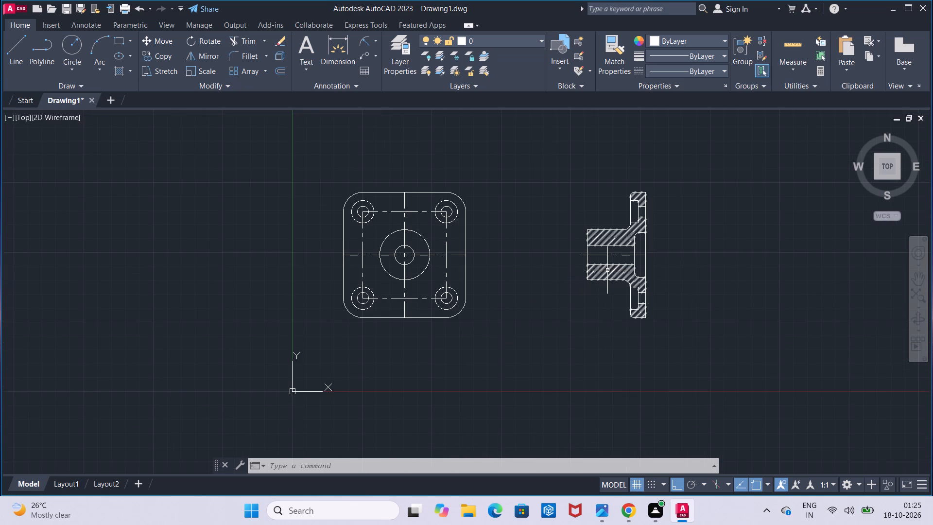
Add radius dimensions to the section view's upper hub-to-flange fillet and the lower inner fillet of the recess.
scroll(608, 271, down, 1)
scroll(608, 271, up, 1)
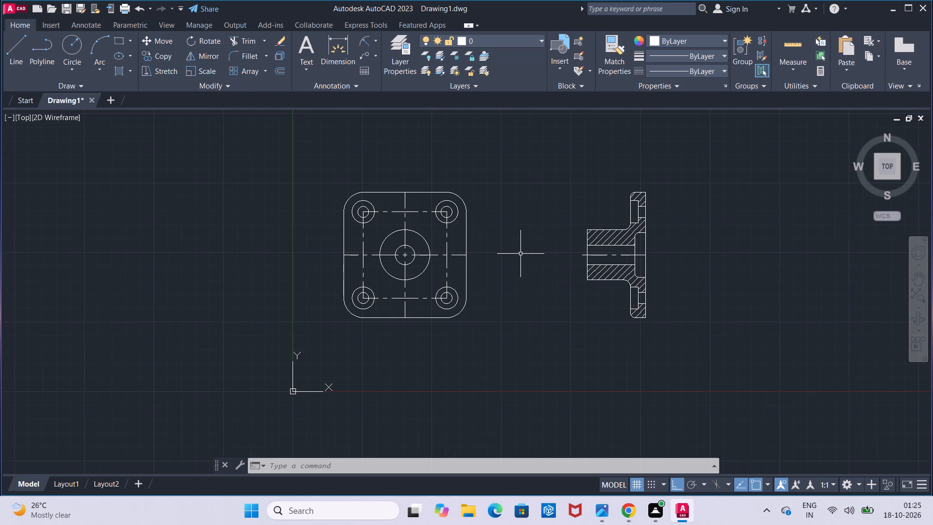
click(246, 58)
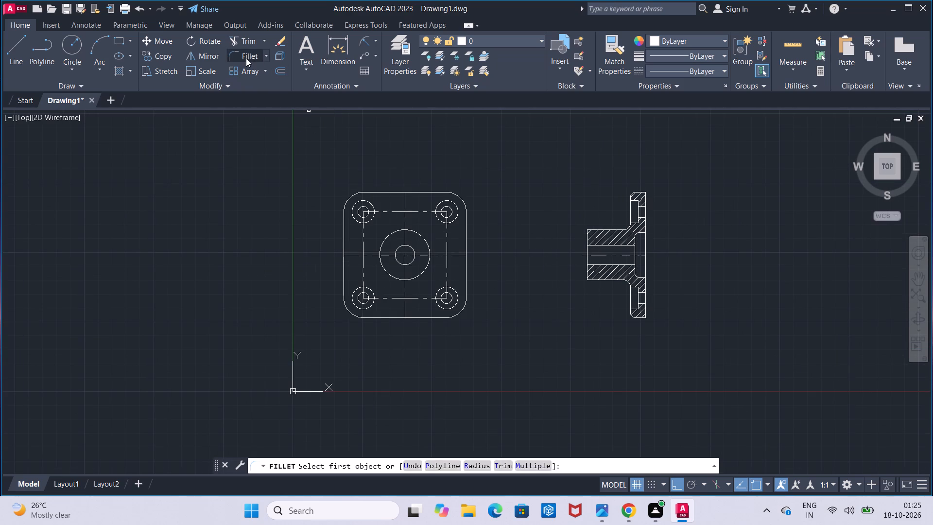
click(363, 41)
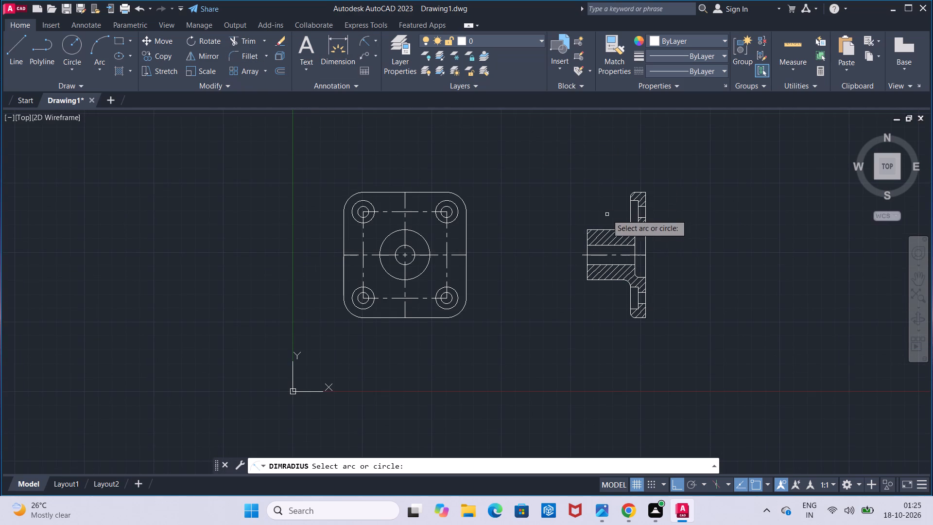
click(630, 227)
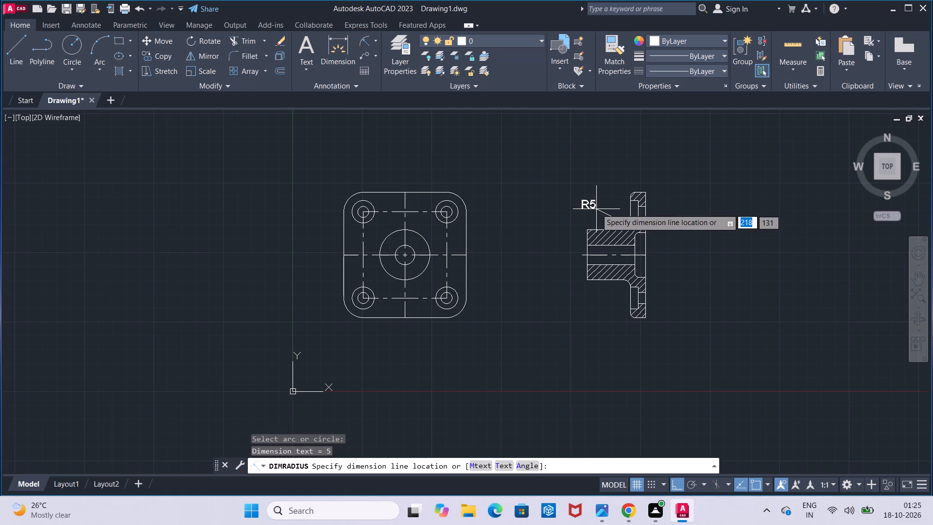
click(596, 209)
click(363, 46)
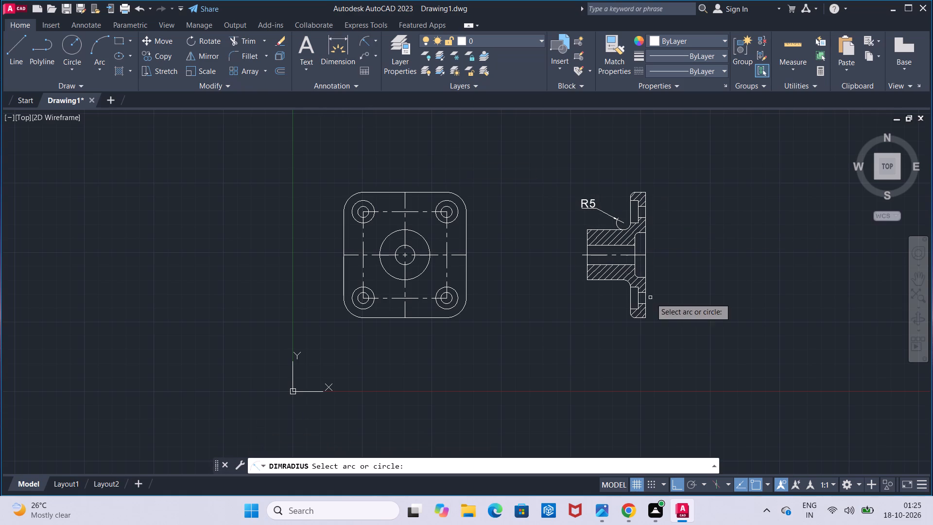
scroll(613, 284, up, 2)
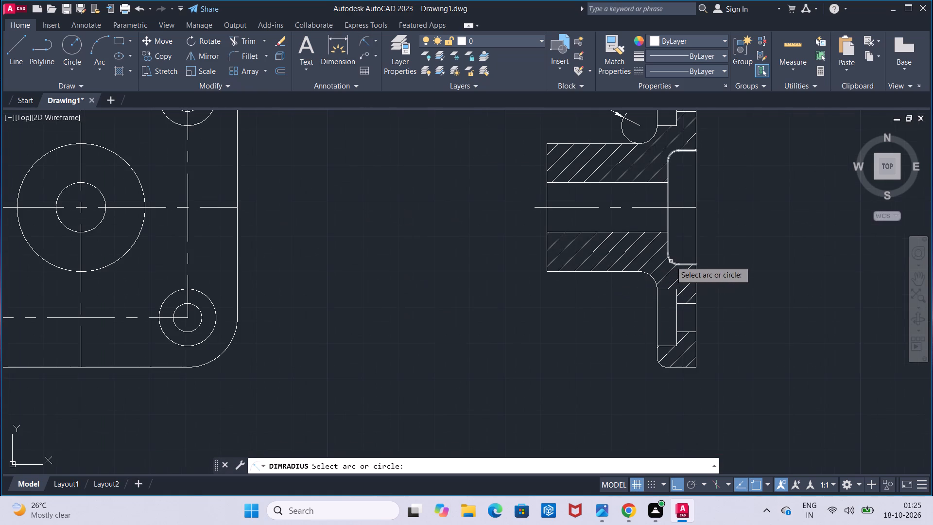
click(671, 261)
click(616, 300)
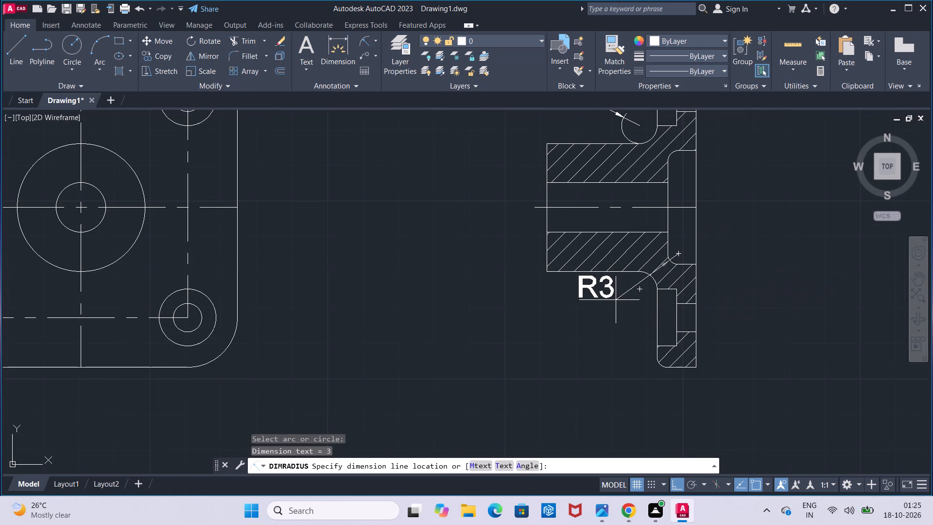
Add horizontal linear dimensions for the recess depth, inside the recess, and the flange thickness, above the section view.
click(374, 41)
click(392, 61)
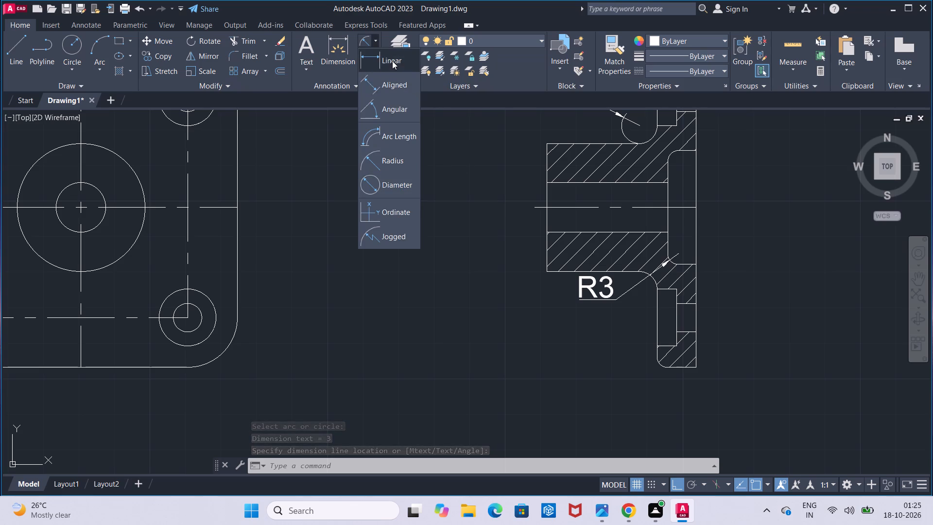
click(671, 227)
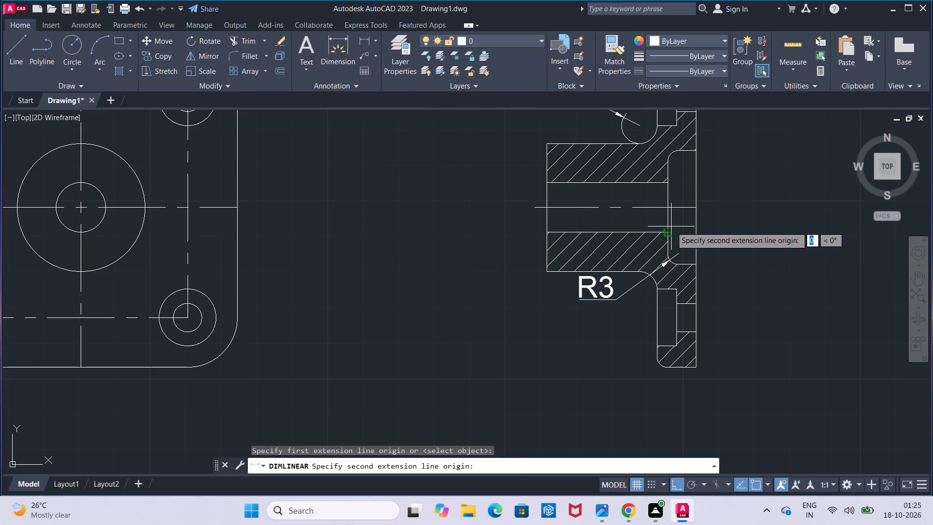
click(691, 227)
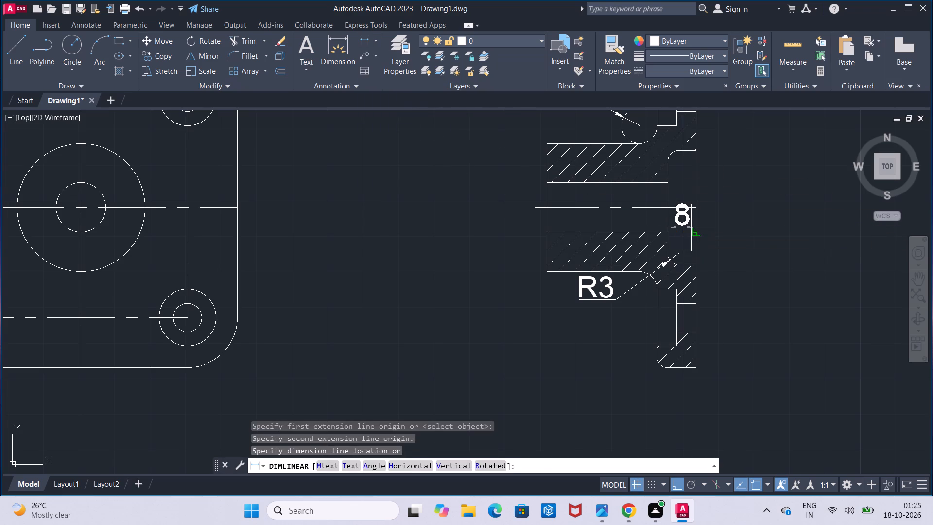
click(721, 240)
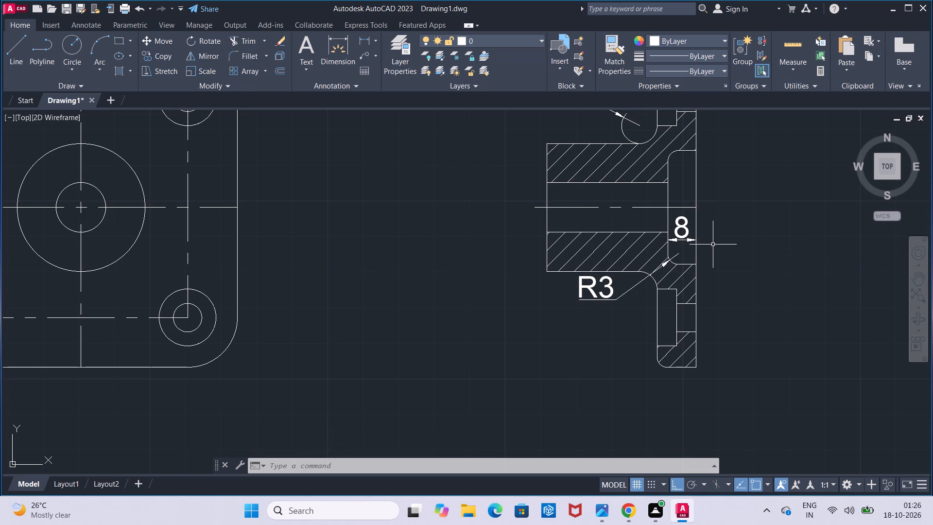
scroll(714, 245, down, 1)
middle_drag(714, 245, 716, 254)
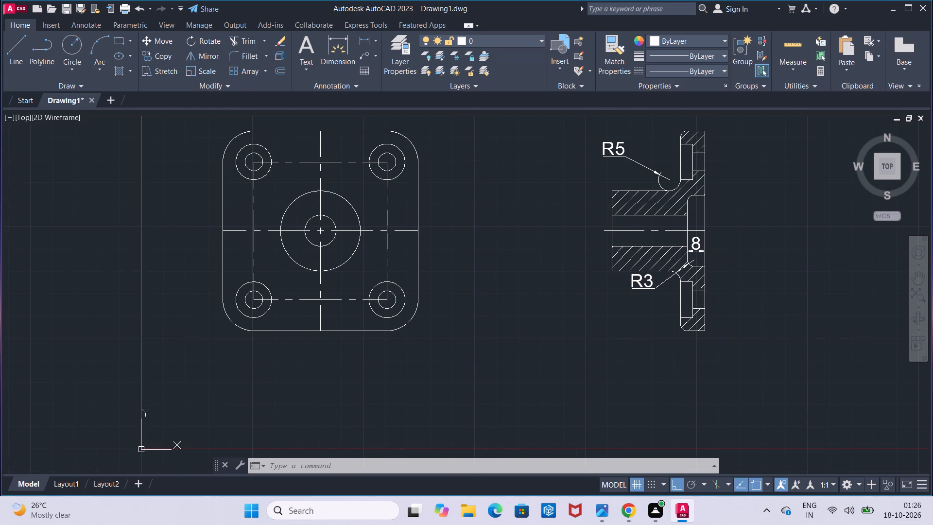
click(358, 35)
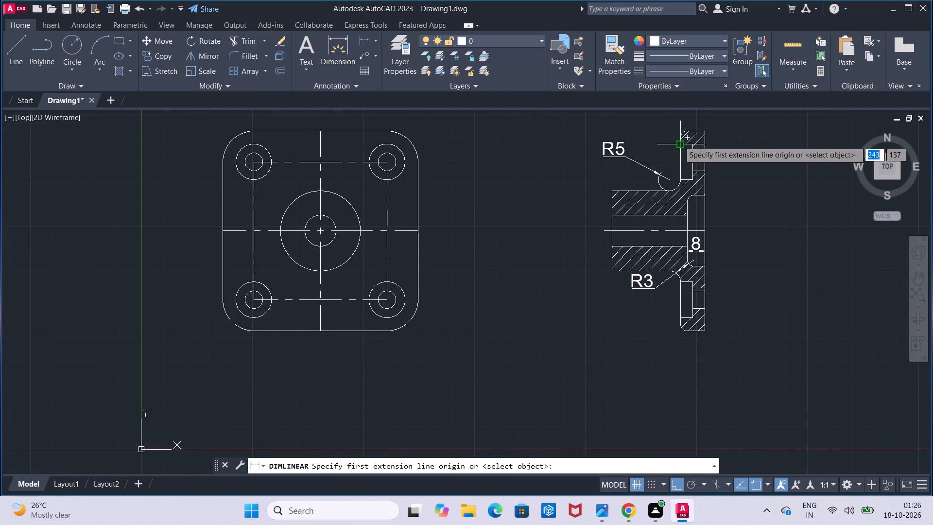
click(679, 141)
click(705, 142)
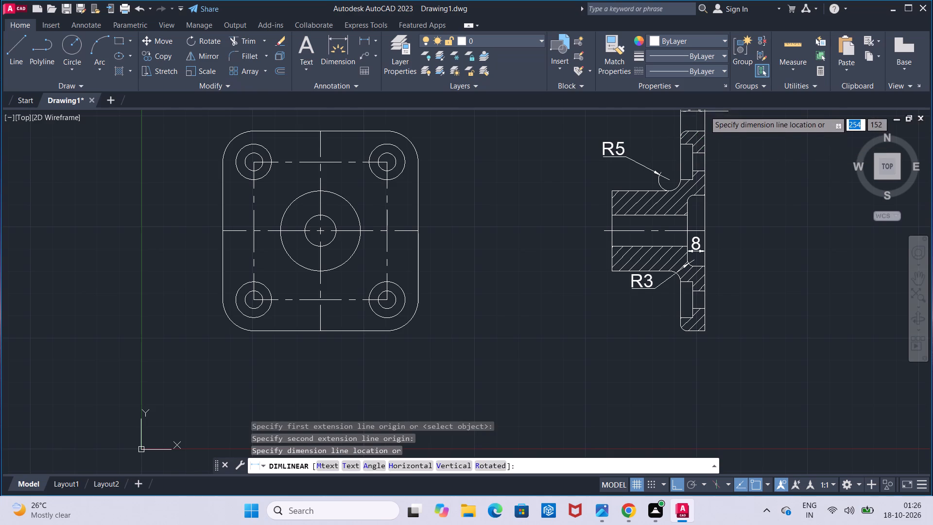
click(705, 110)
Add a radius dimension to the top view's upper-left rounded corner, with the text outside the outline.
scroll(666, 172, down, 1)
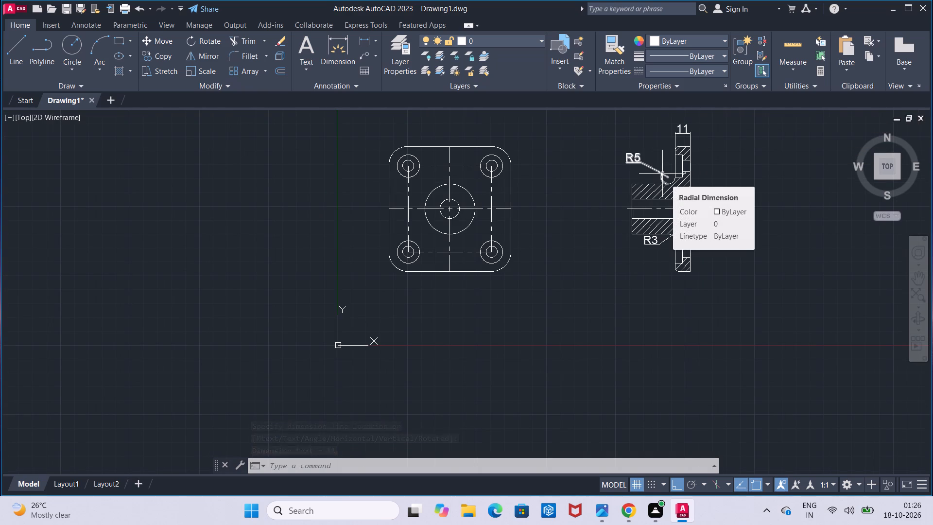
click(372, 42)
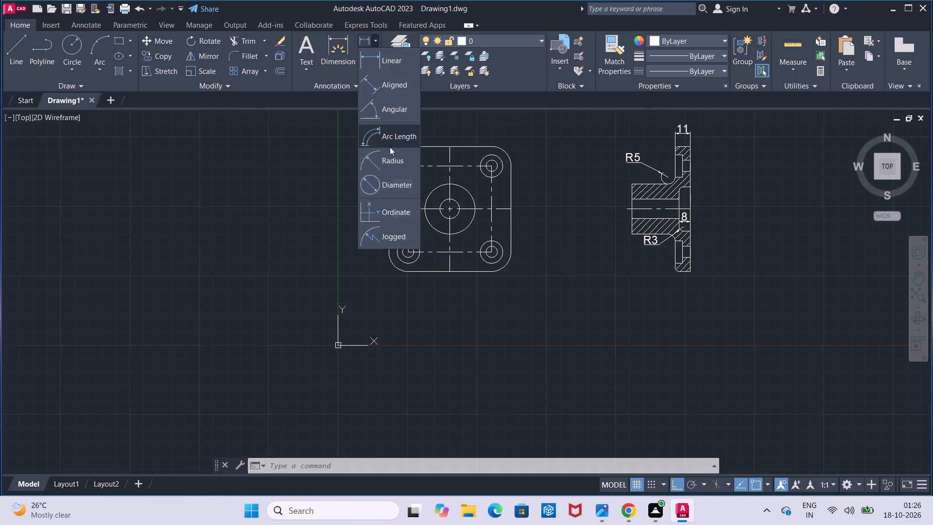
click(390, 150)
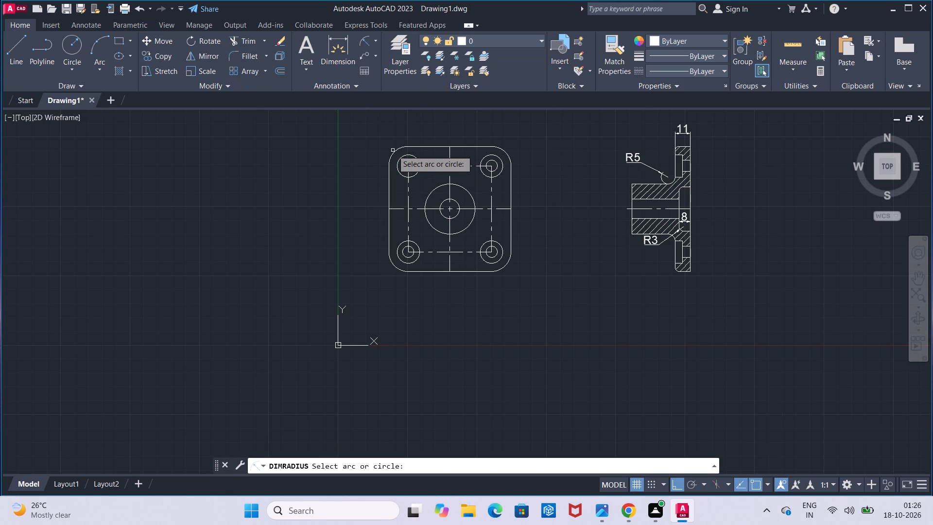
click(396, 150)
click(385, 140)
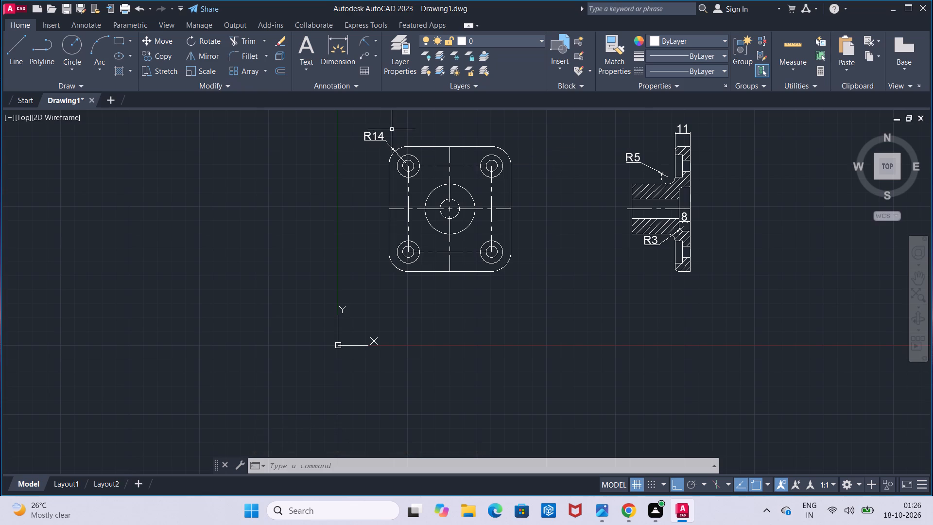
Add linear dimensions for the corner holes' vertical centre spacing left of the top view and horizontal centre spacing above it.
click(374, 37)
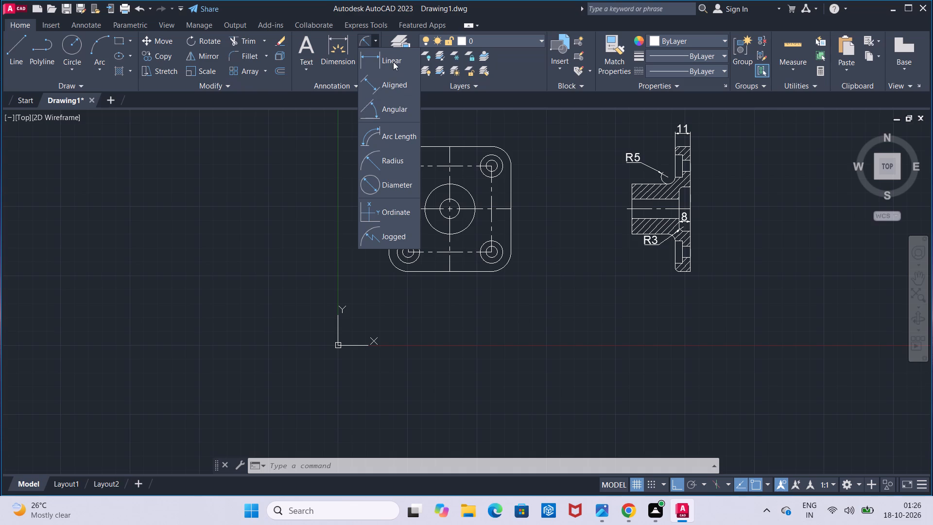
click(393, 62)
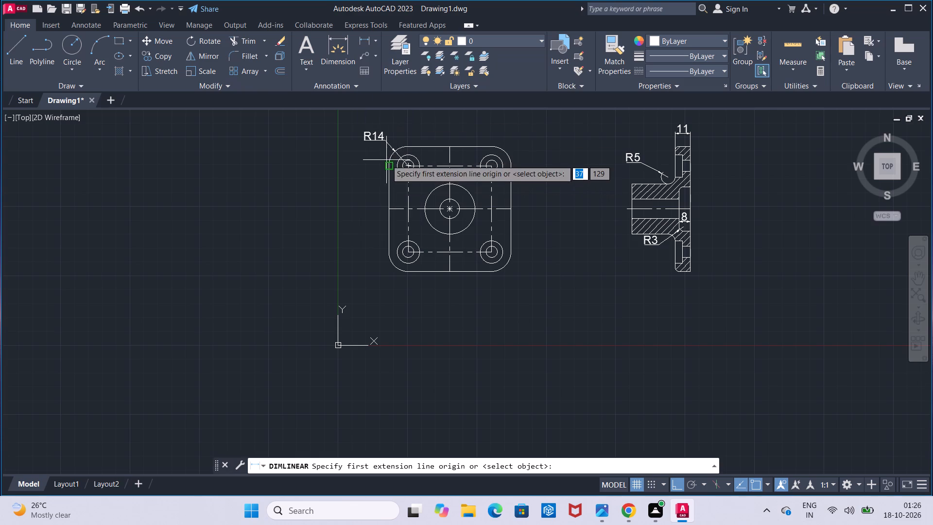
click(410, 164)
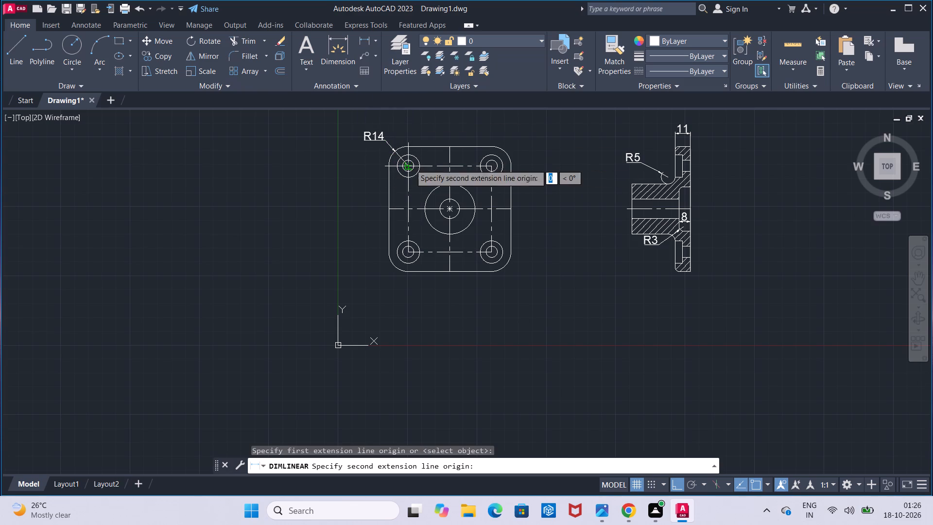
click(407, 254)
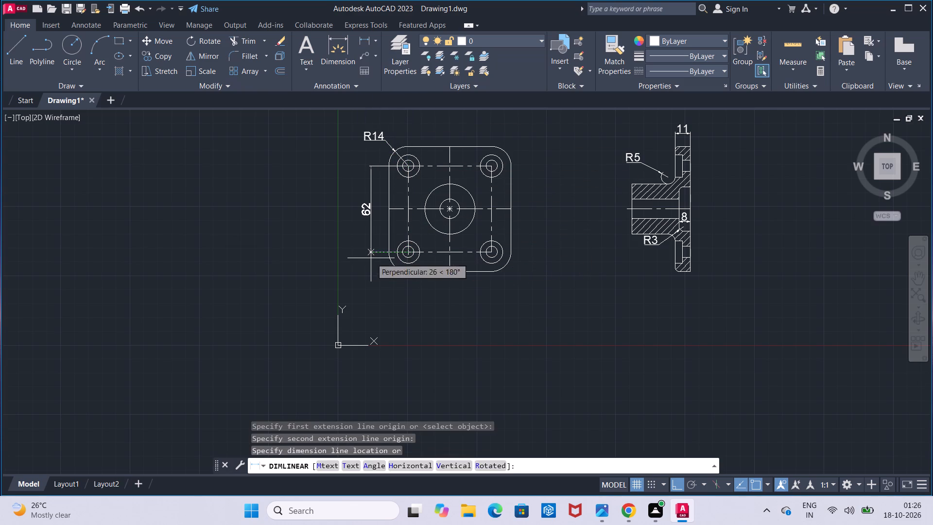
click(371, 258)
click(367, 39)
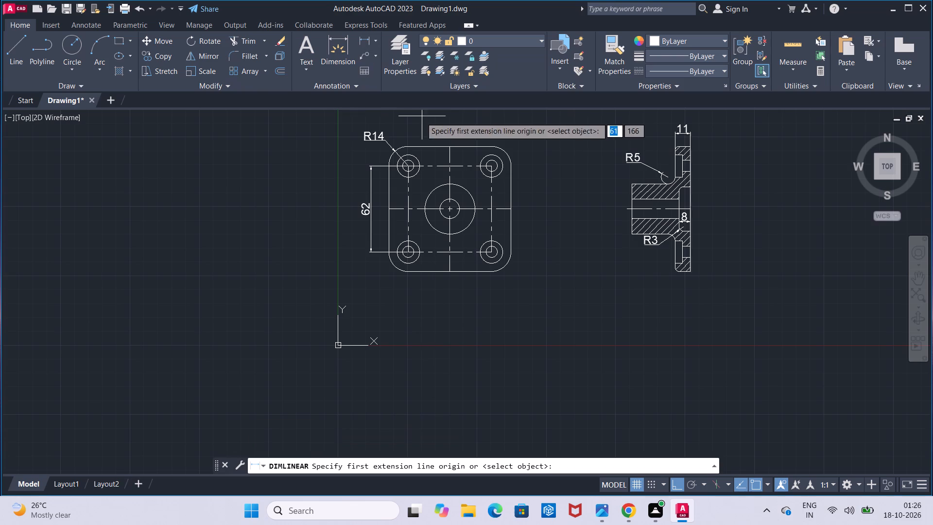
click(410, 167)
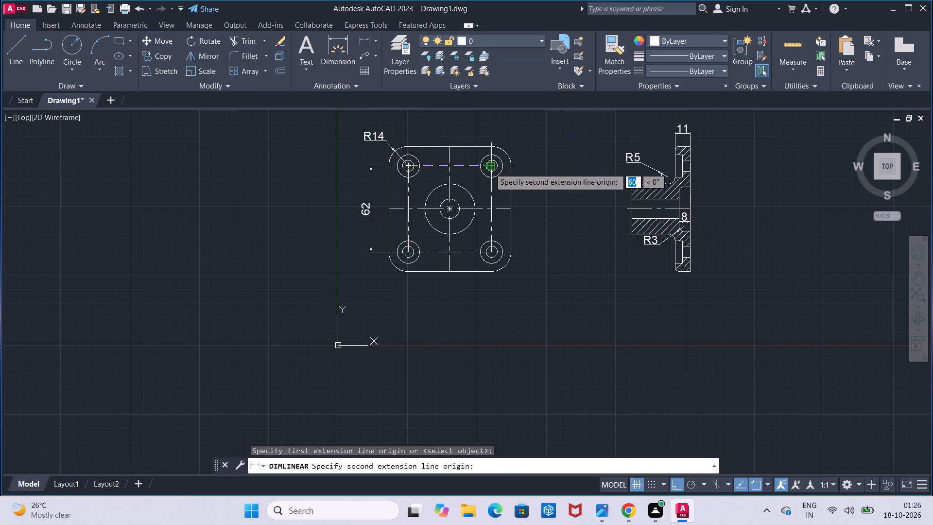
click(490, 168)
click(488, 120)
Add linear dimensions for the top view's overall width and height, placed outside the hole-spacing dimensions.
scroll(462, 154, down, 1)
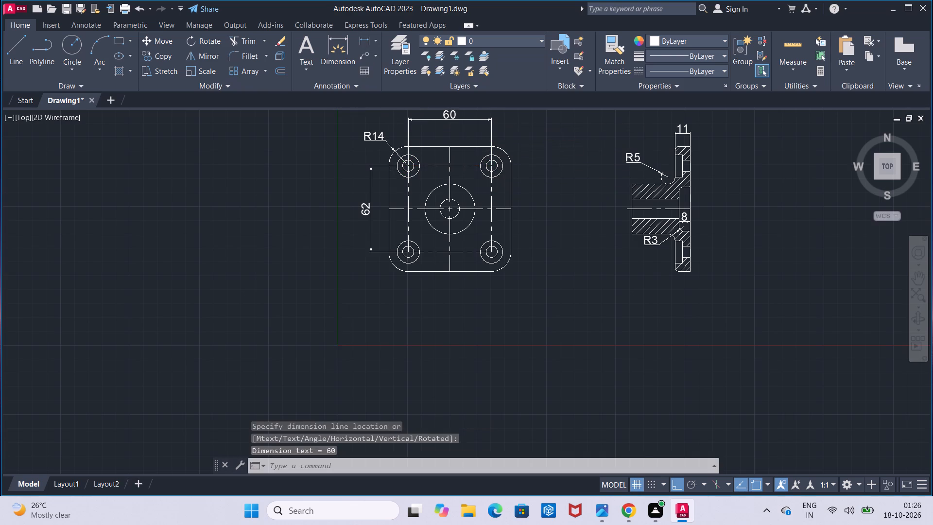
click(358, 39)
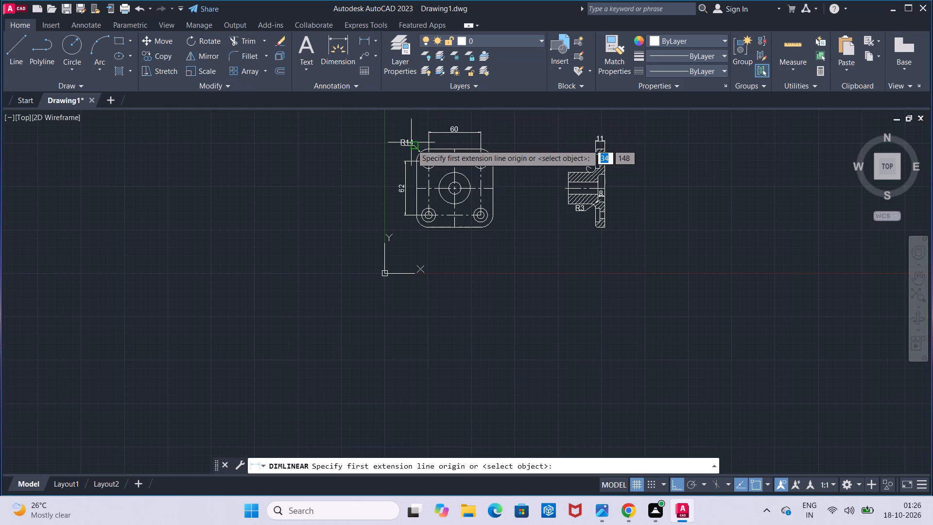
click(416, 179)
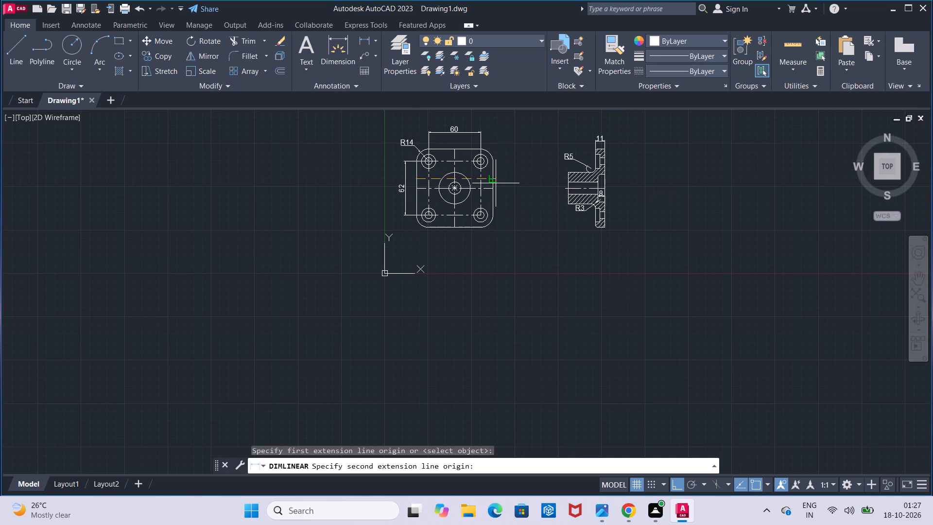
click(492, 182)
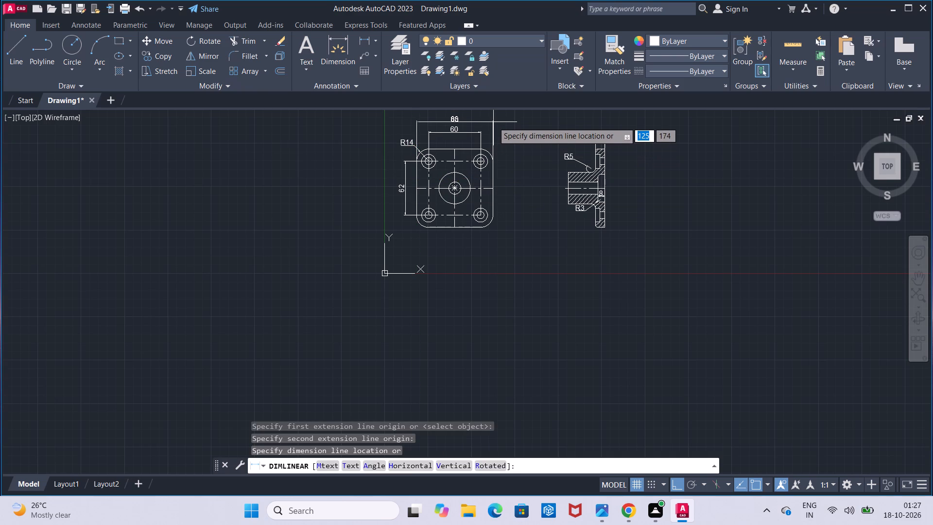
click(493, 119)
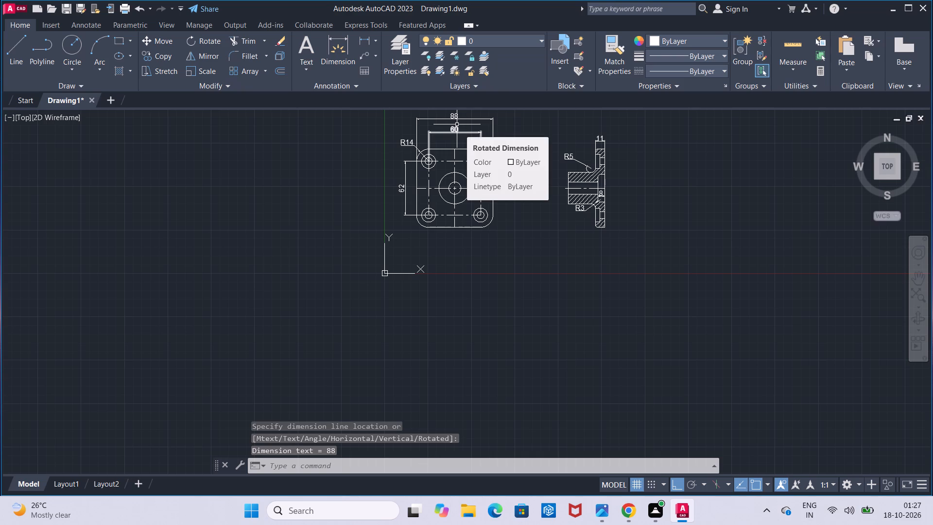
scroll(455, 125, up, 1)
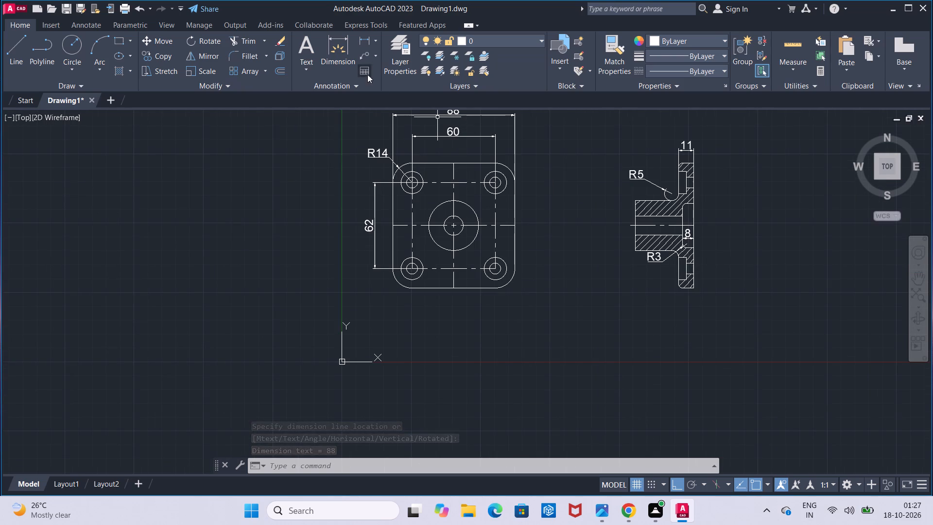
click(368, 45)
click(429, 163)
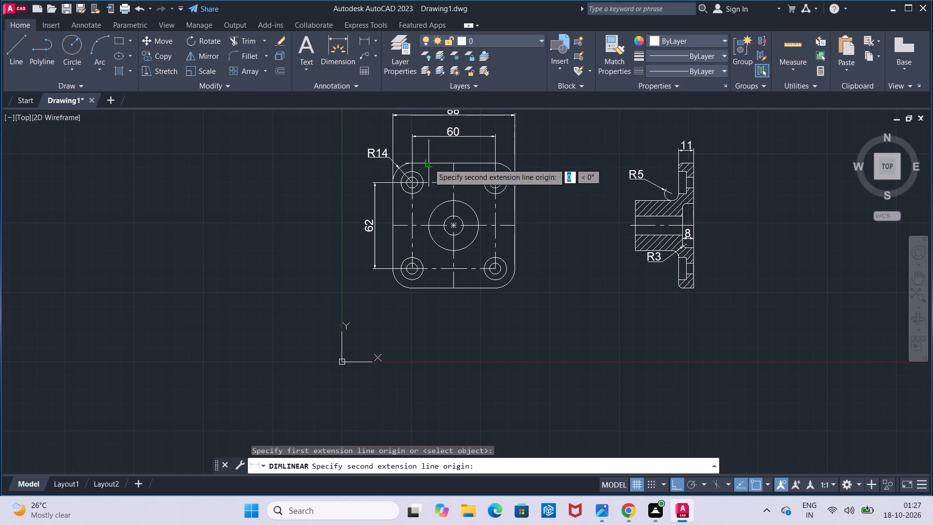
click(431, 289)
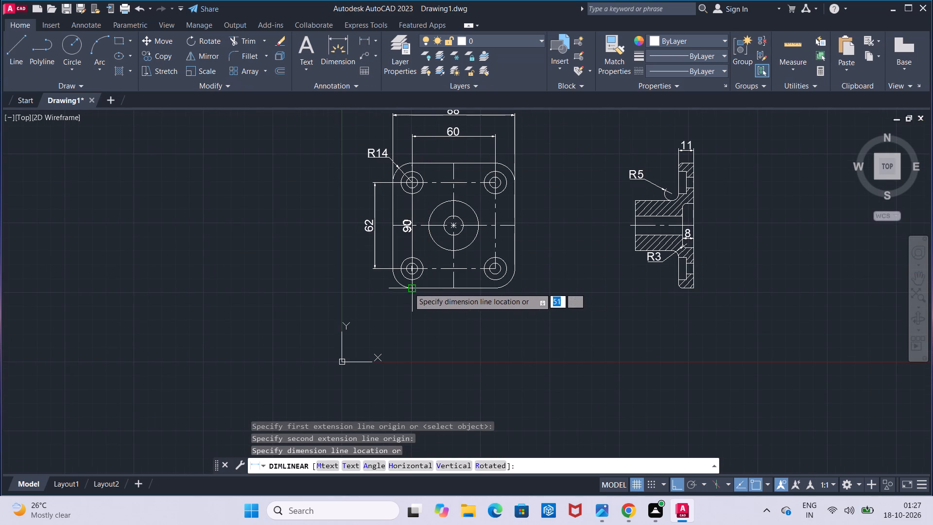
click(362, 281)
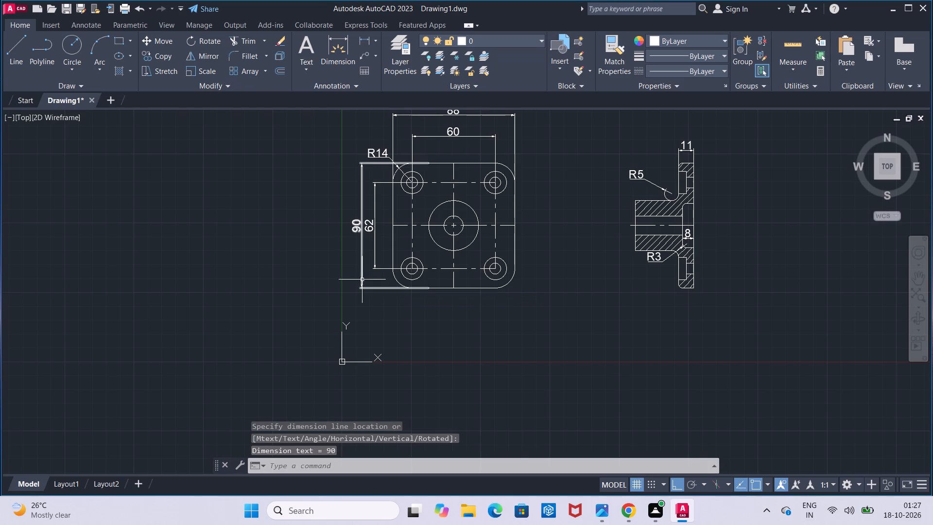
scroll(363, 280, down, 1)
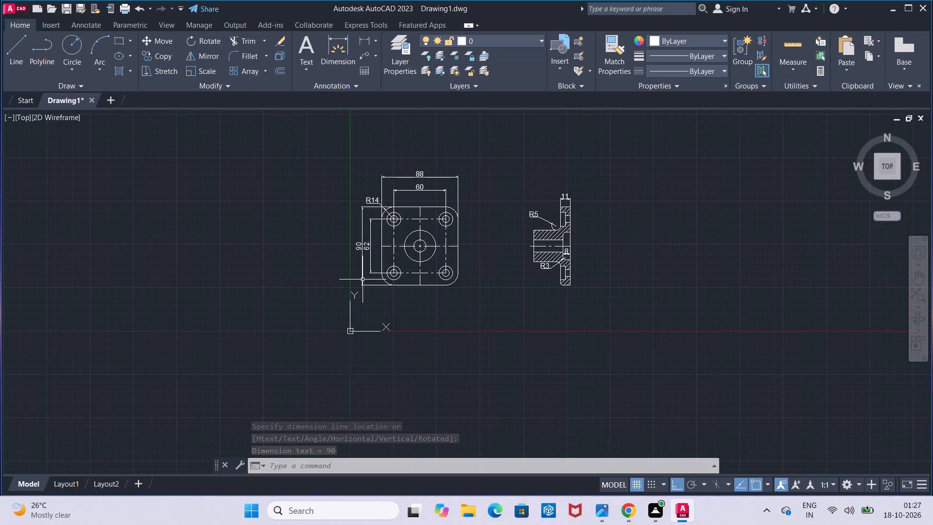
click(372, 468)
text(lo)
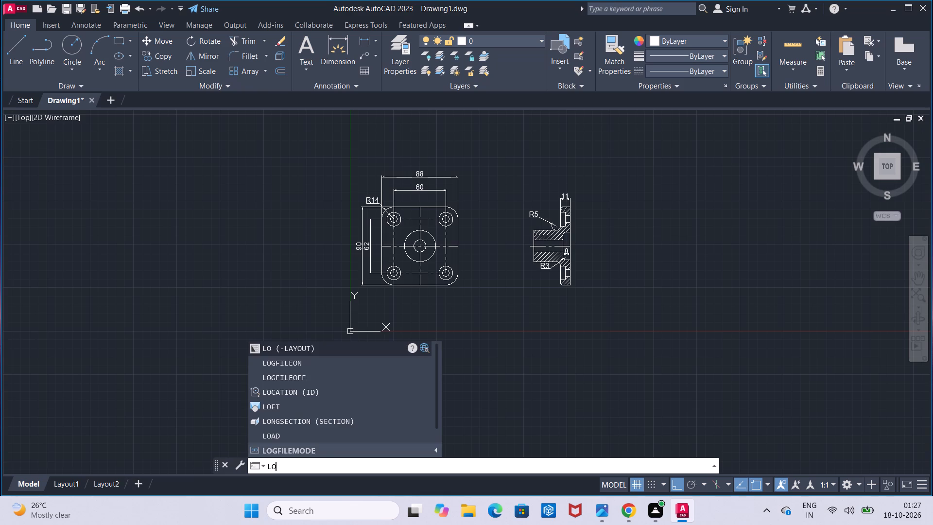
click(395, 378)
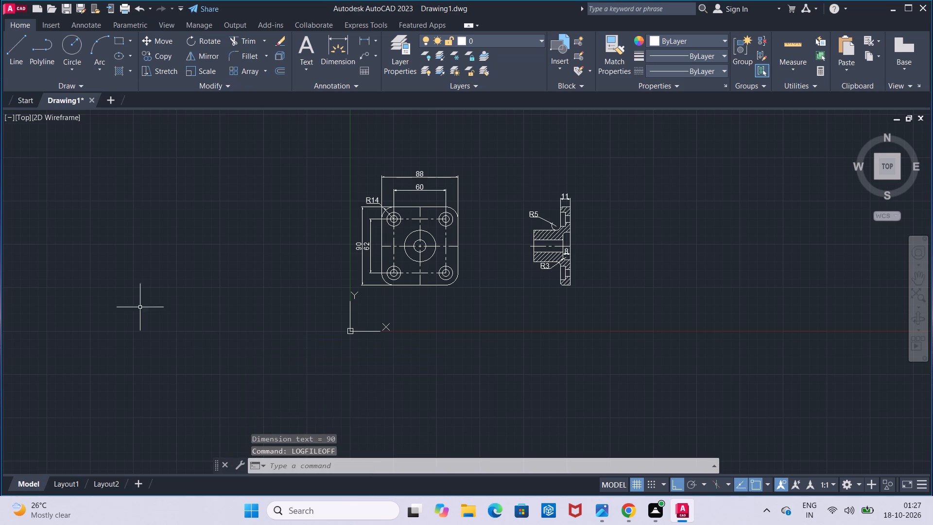
Save the drawing in the Documents folder under the name Square Flange.
click(67, 16)
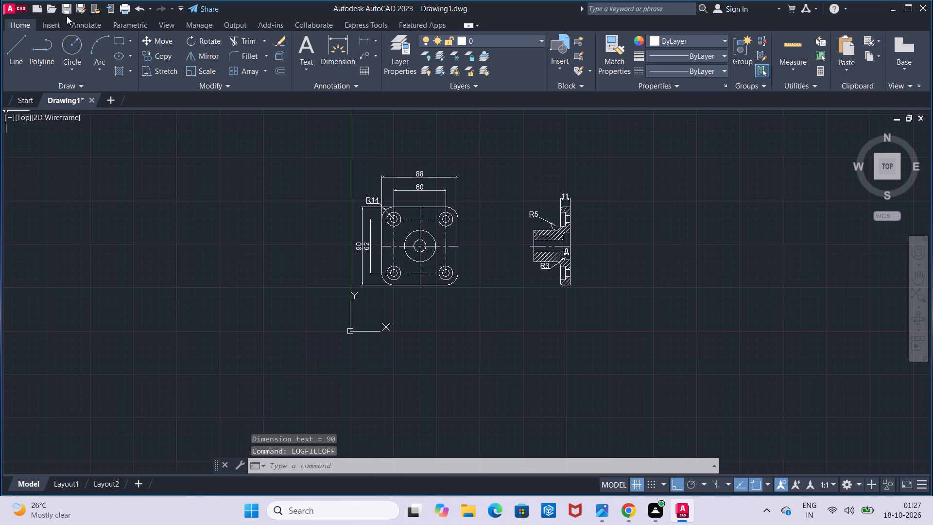
click(69, 9)
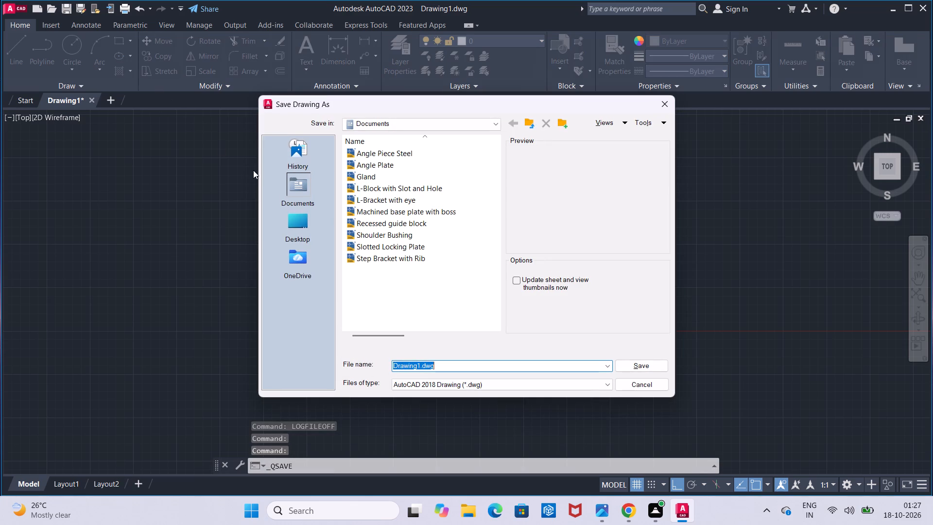
key(BackSpace)
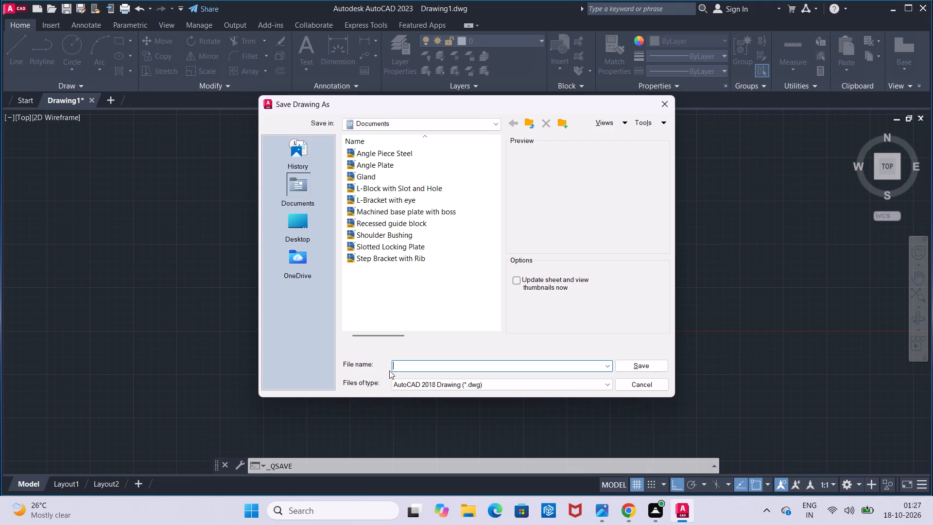
key(s)
key(q)
key(u)
text(are)
key(space)
key(f)
text(lange)
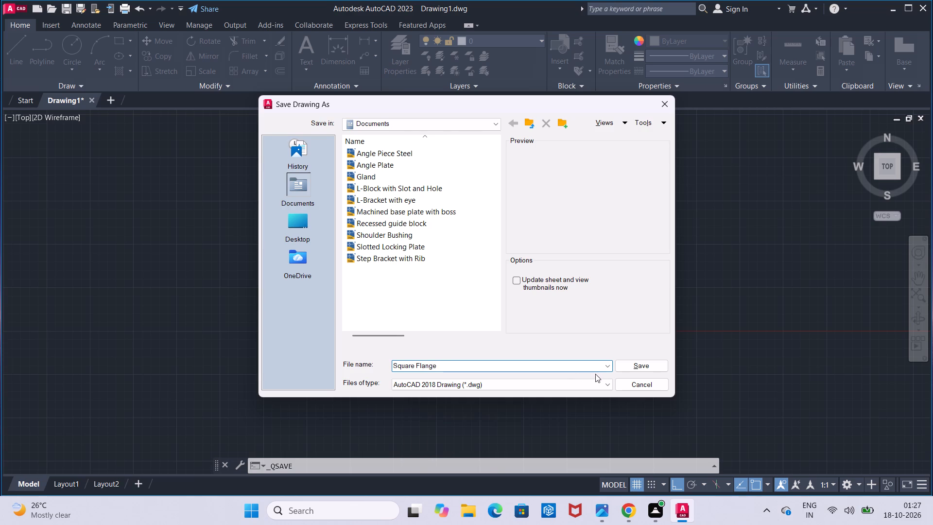
click(628, 366)
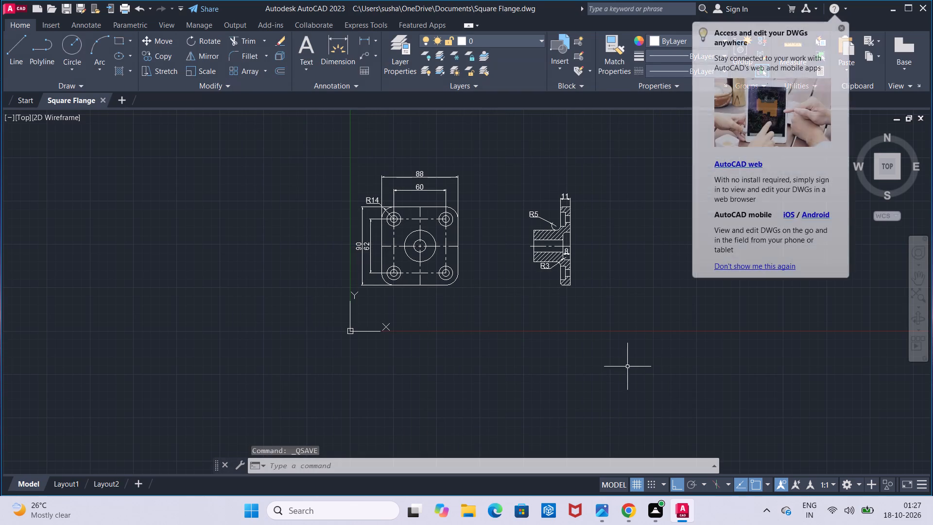
Start plotting the drawing with landscape orientation, a centred plot and ISO A4 (297.00 x 210.00 MM) paper.
click(129, 8)
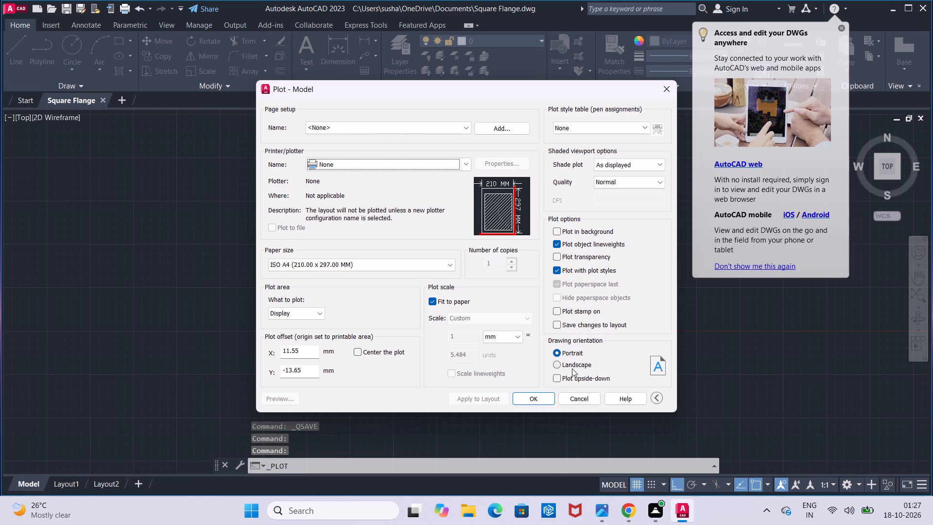
click(572, 368)
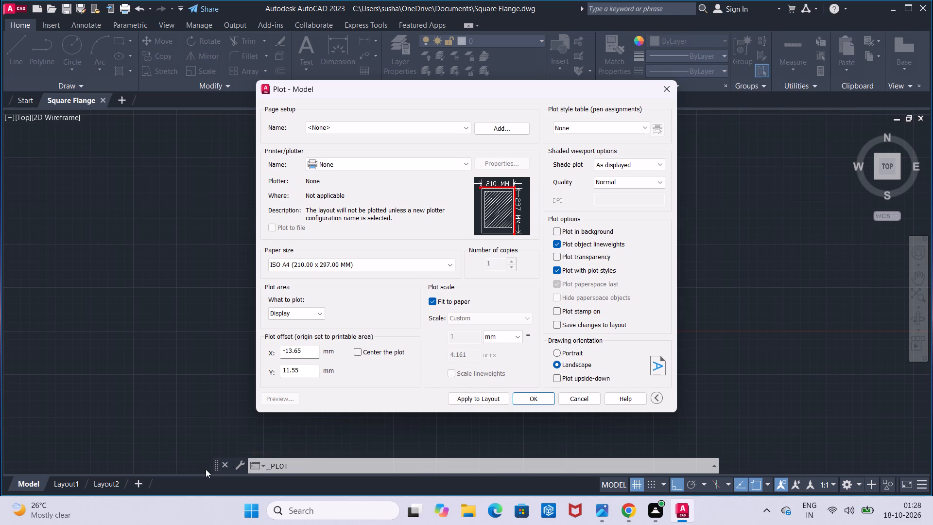
click(360, 352)
click(365, 269)
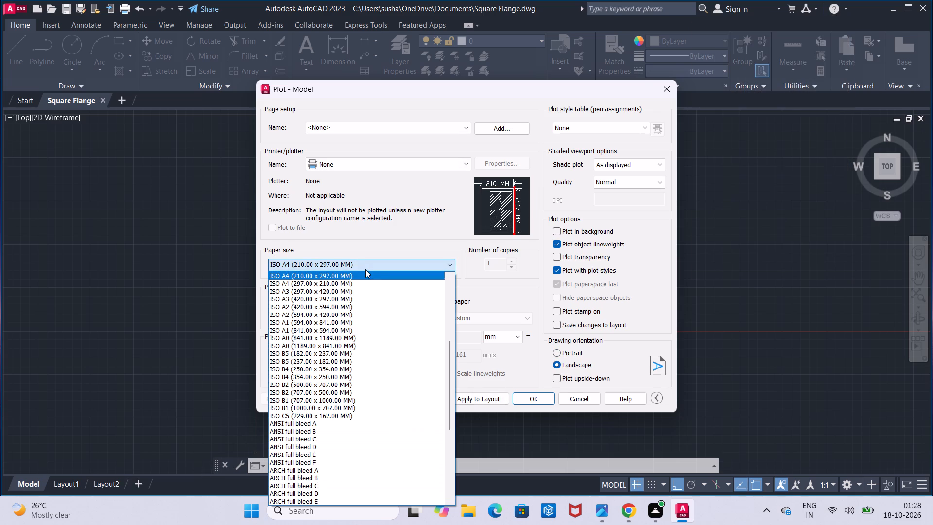
click(365, 285)
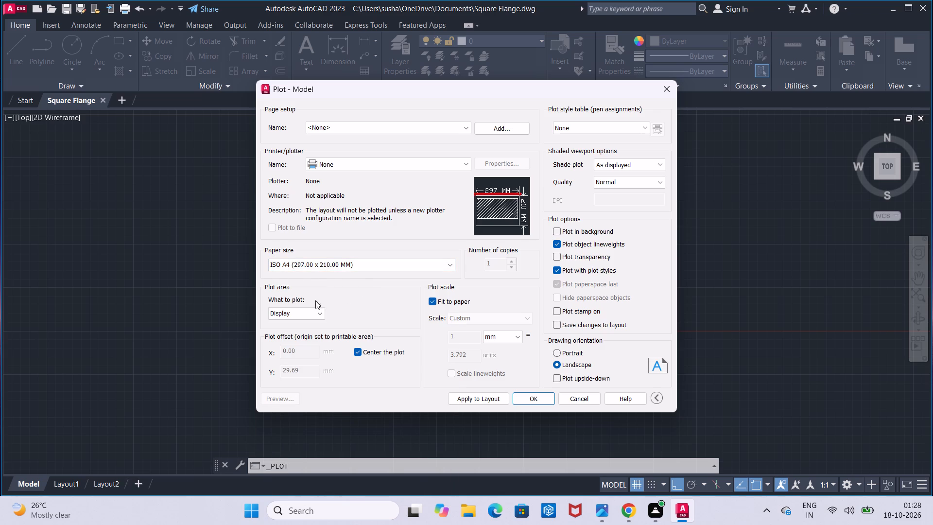
Set the plot area to a window enclosing the dimensioned top view and the section view.
click(304, 312)
click(306, 350)
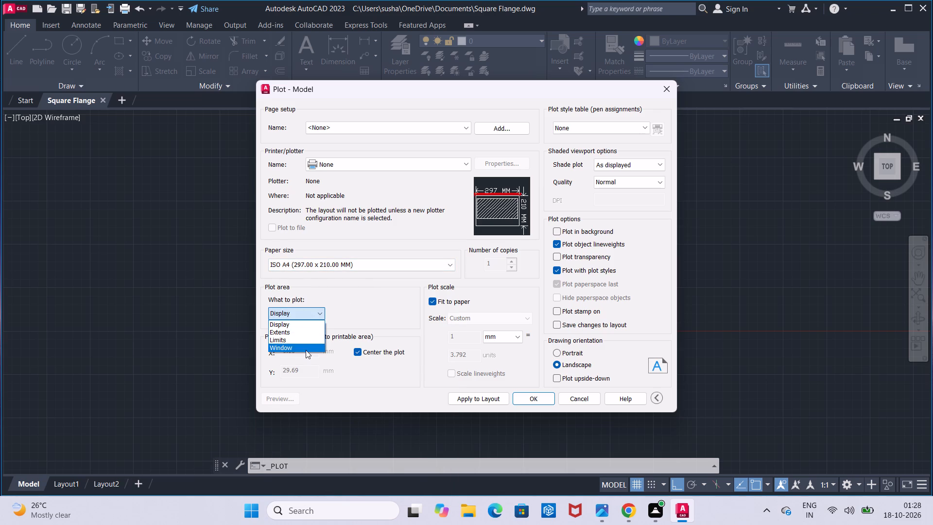
click(322, 129)
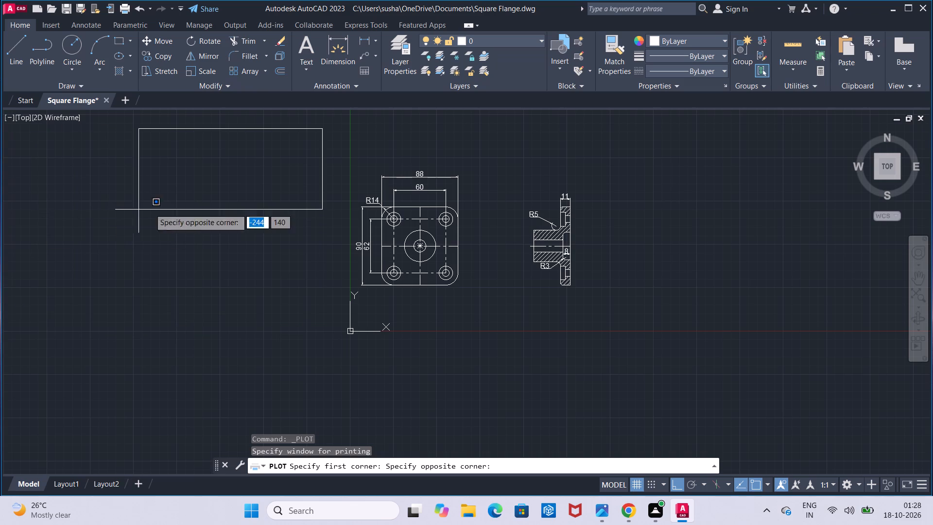
click(599, 312)
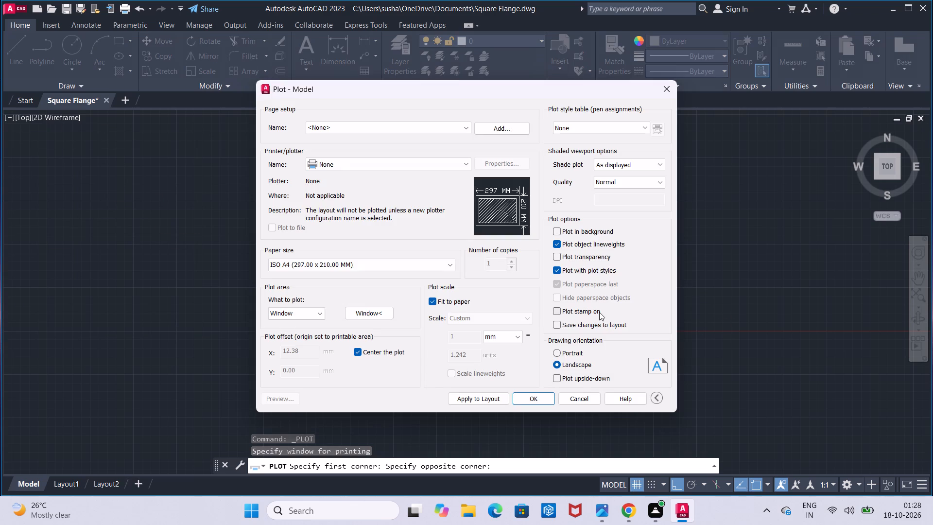
Plot with DWG To PDF.pc3 to Square Flange-Model.pdf in Documents, check the PDF page and close it.
click(464, 163)
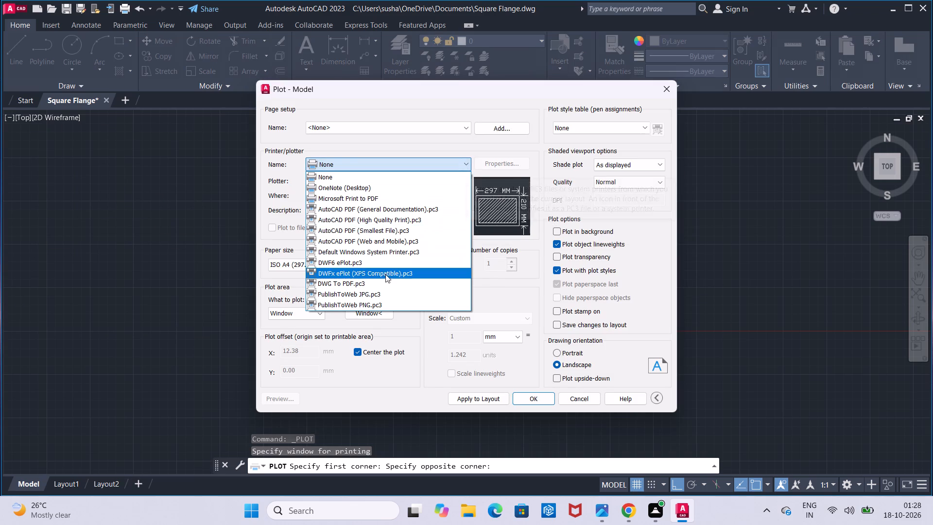
click(383, 287)
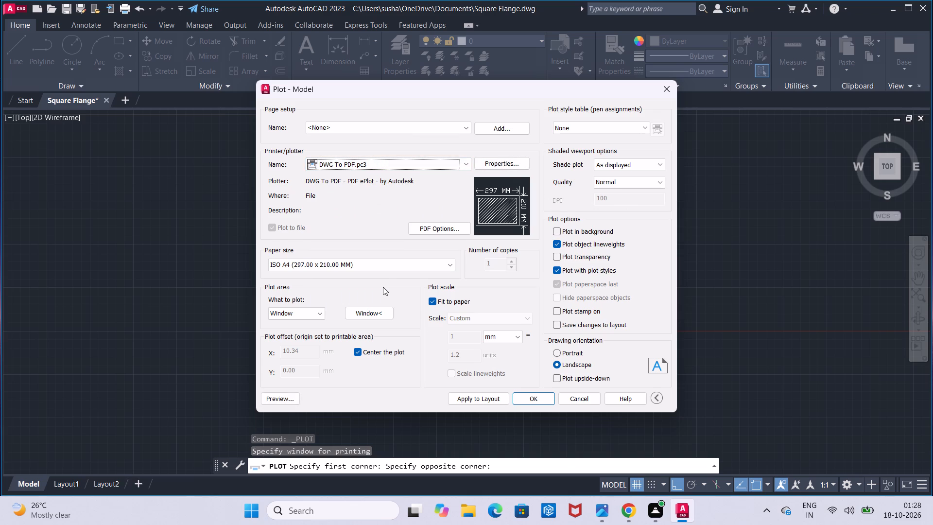
click(543, 399)
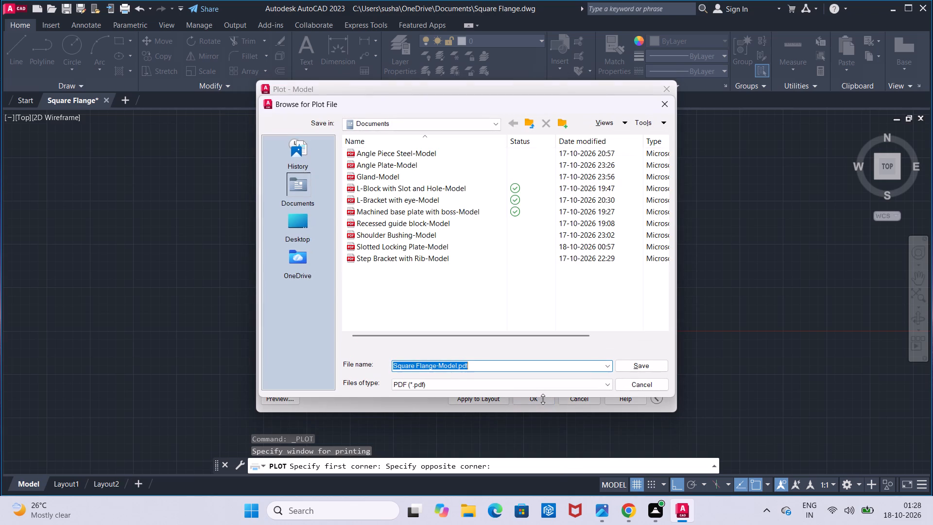
click(648, 369)
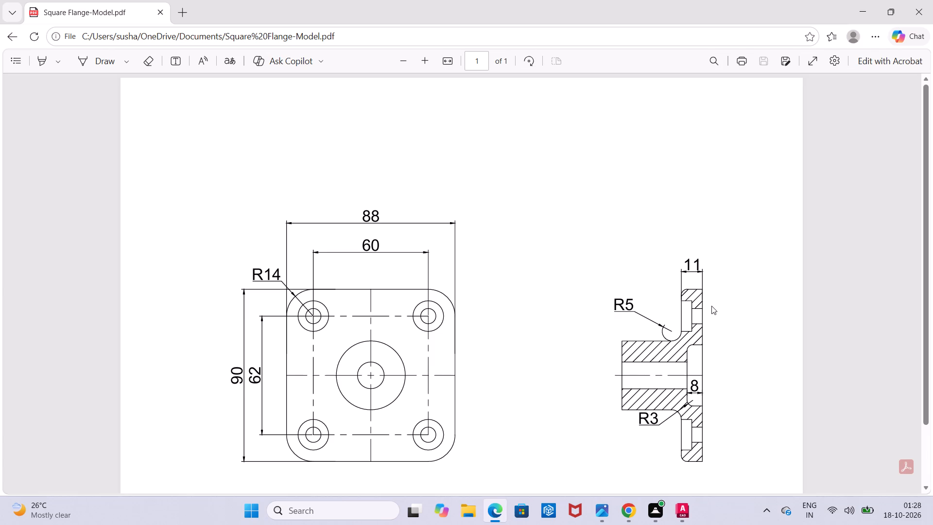
scroll(711, 306, down, 2)
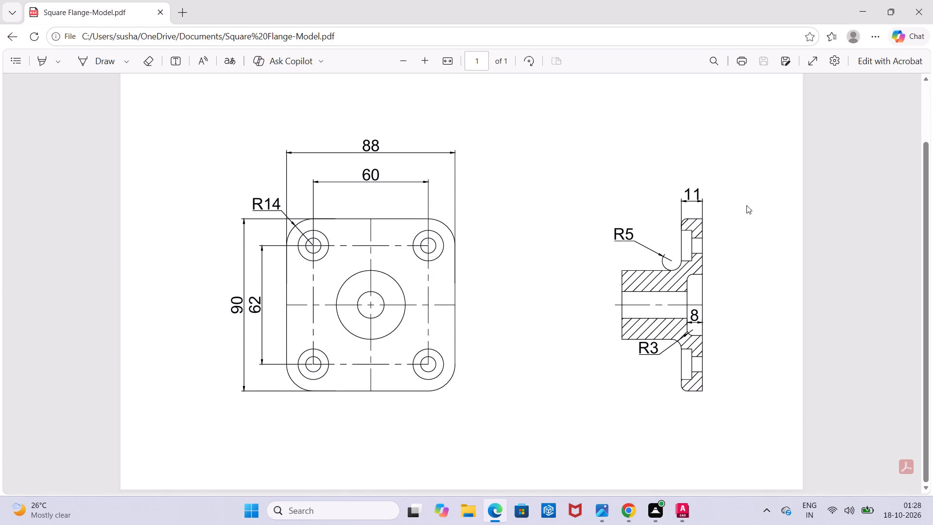
click(930, 9)
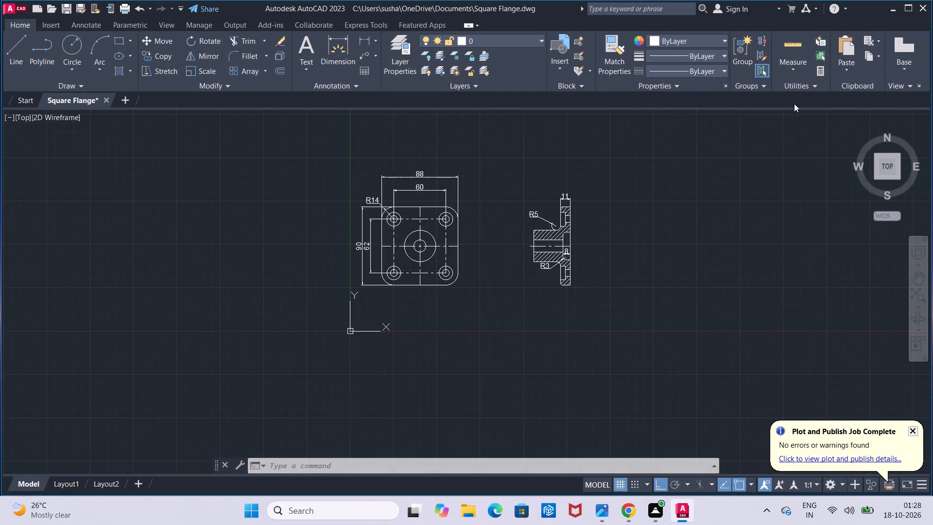
Quit AutoCAD, saving the changes to the Square Flange drawing.
click(919, 13)
click(454, 282)
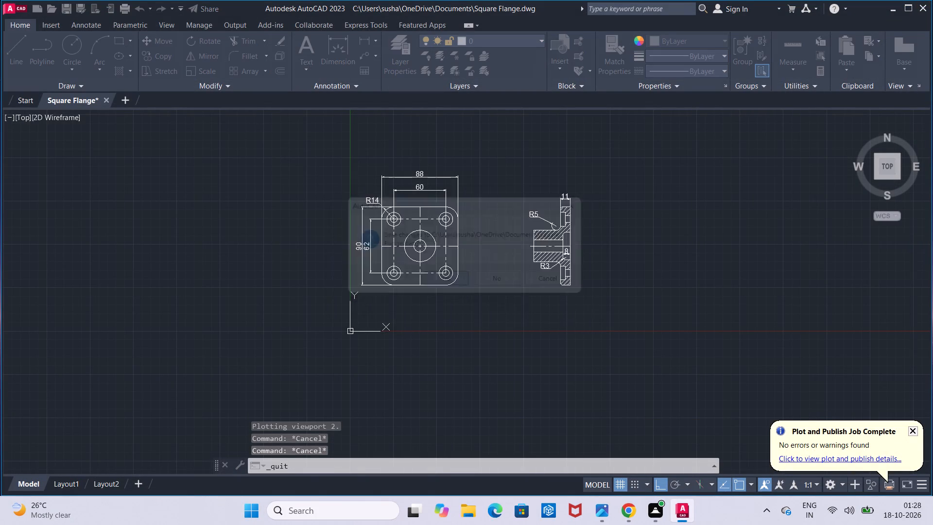